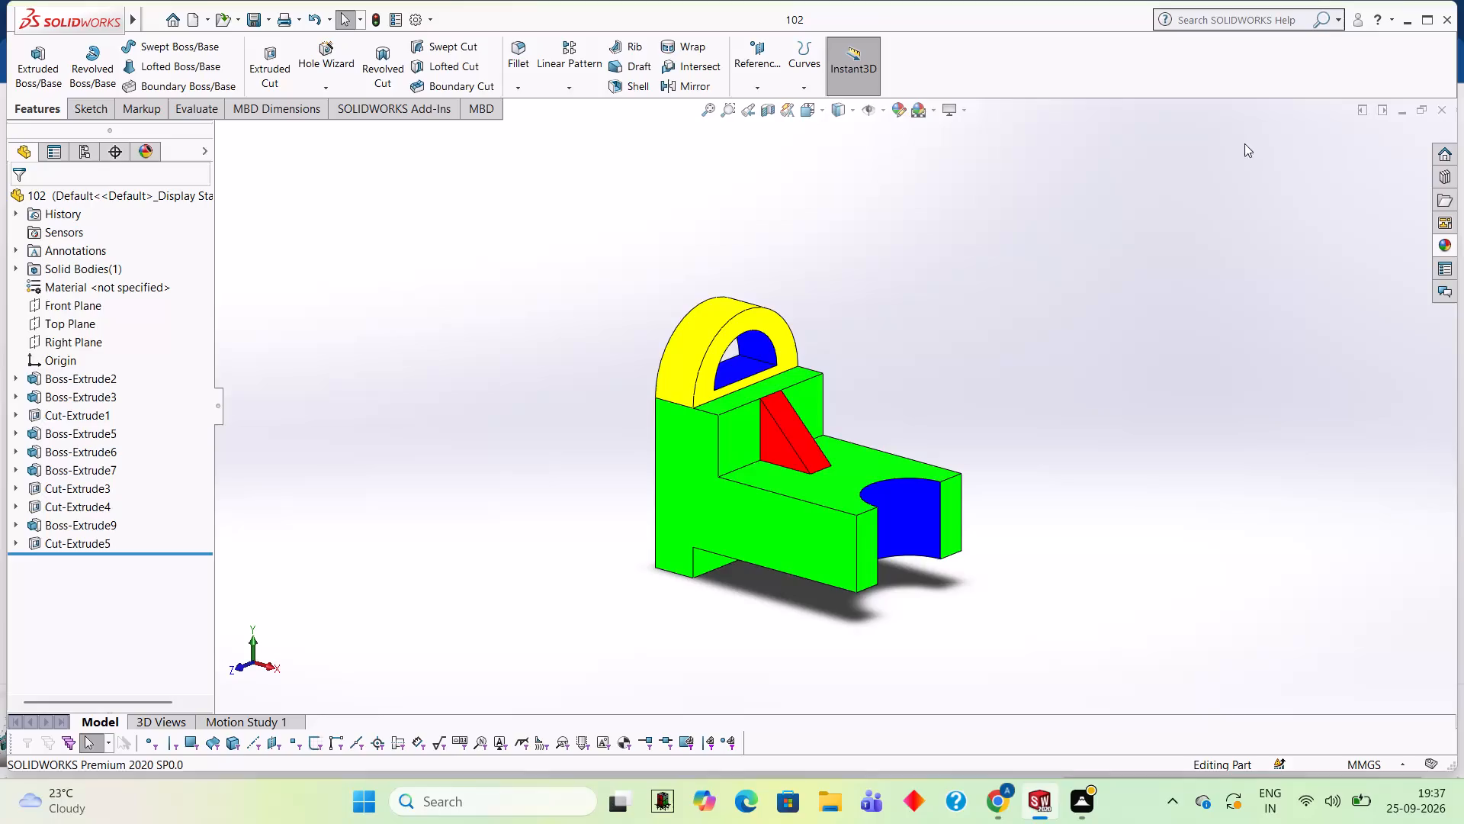
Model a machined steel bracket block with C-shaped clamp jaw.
Close the open part 102 and create a new part document.
left_click(1445, 114)
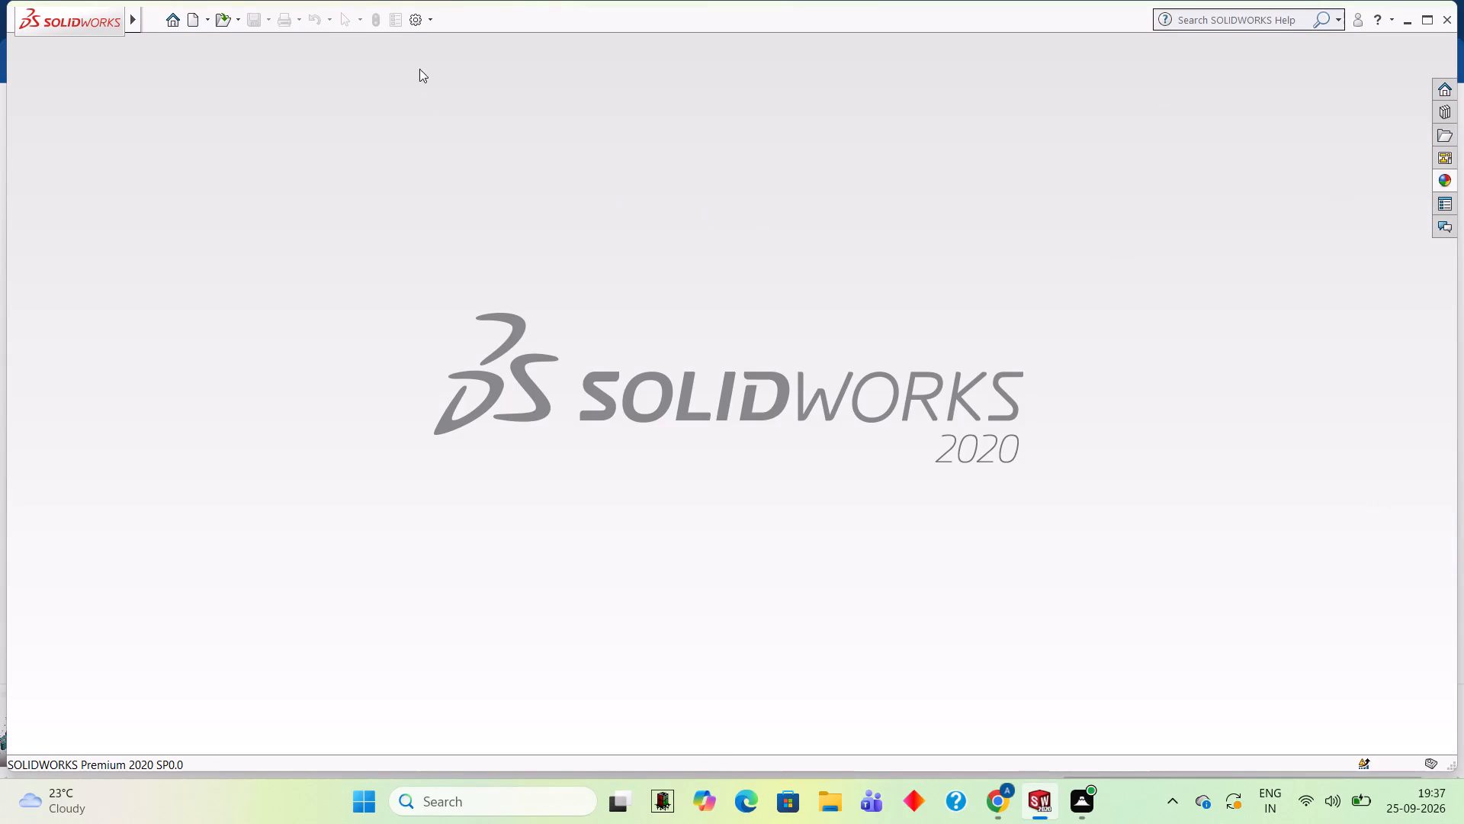
left_click(188, 27)
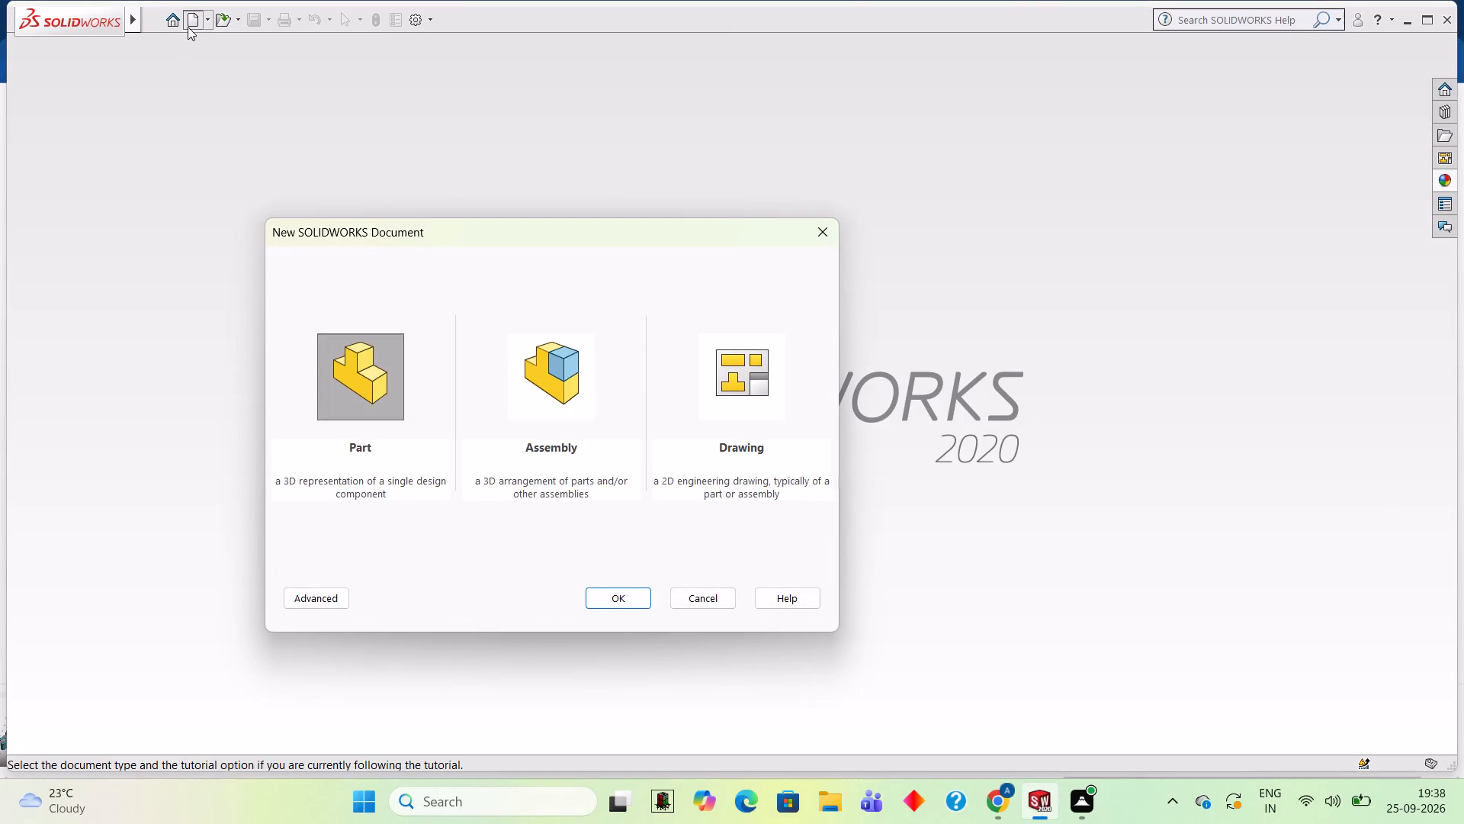
left_click(629, 600)
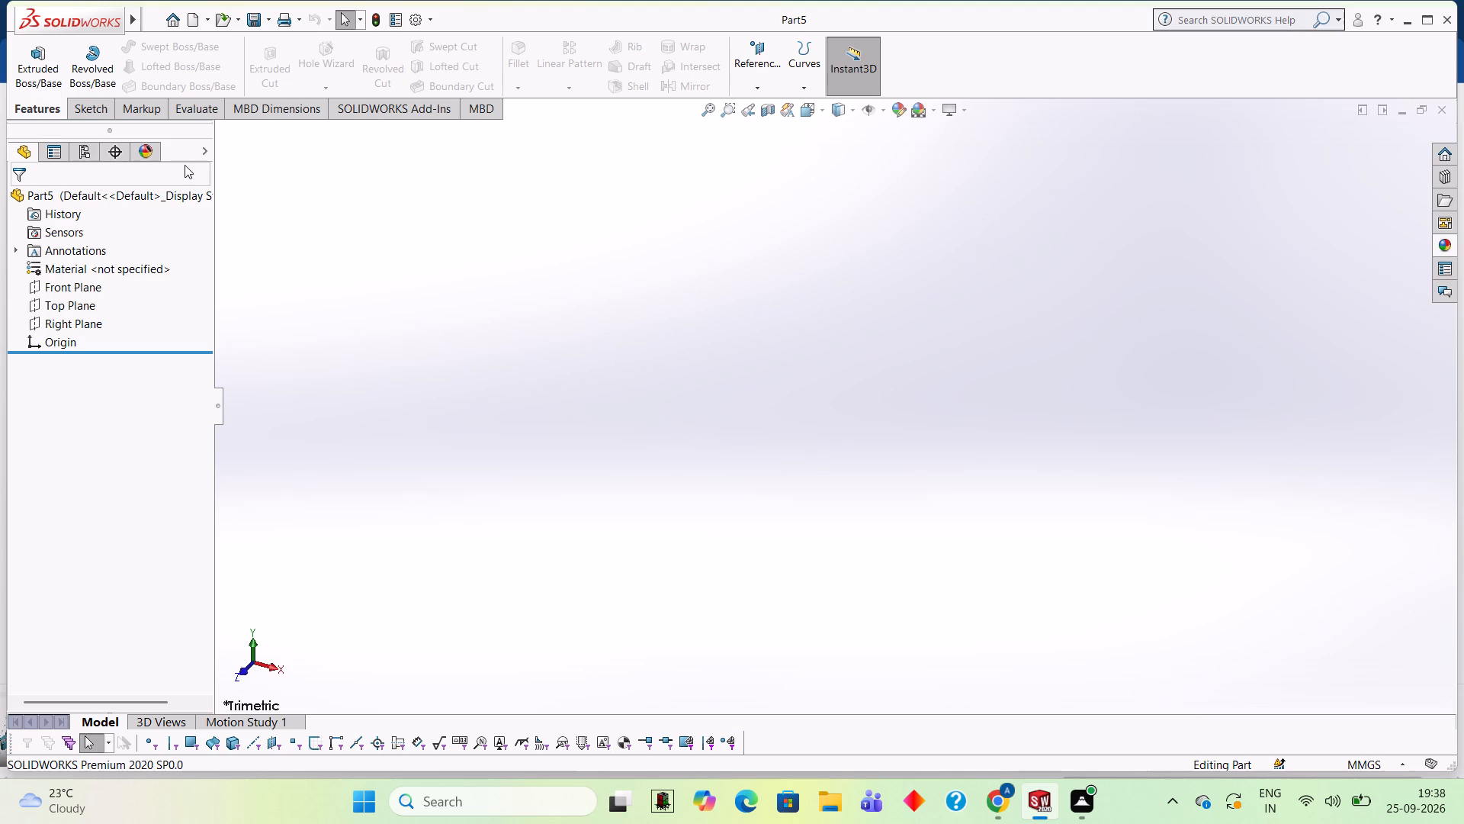
Sketch a closed rectangle of lines on the Front Plane, 110 mm wide and 70 mm high, starting at the origin.
left_click(57, 114)
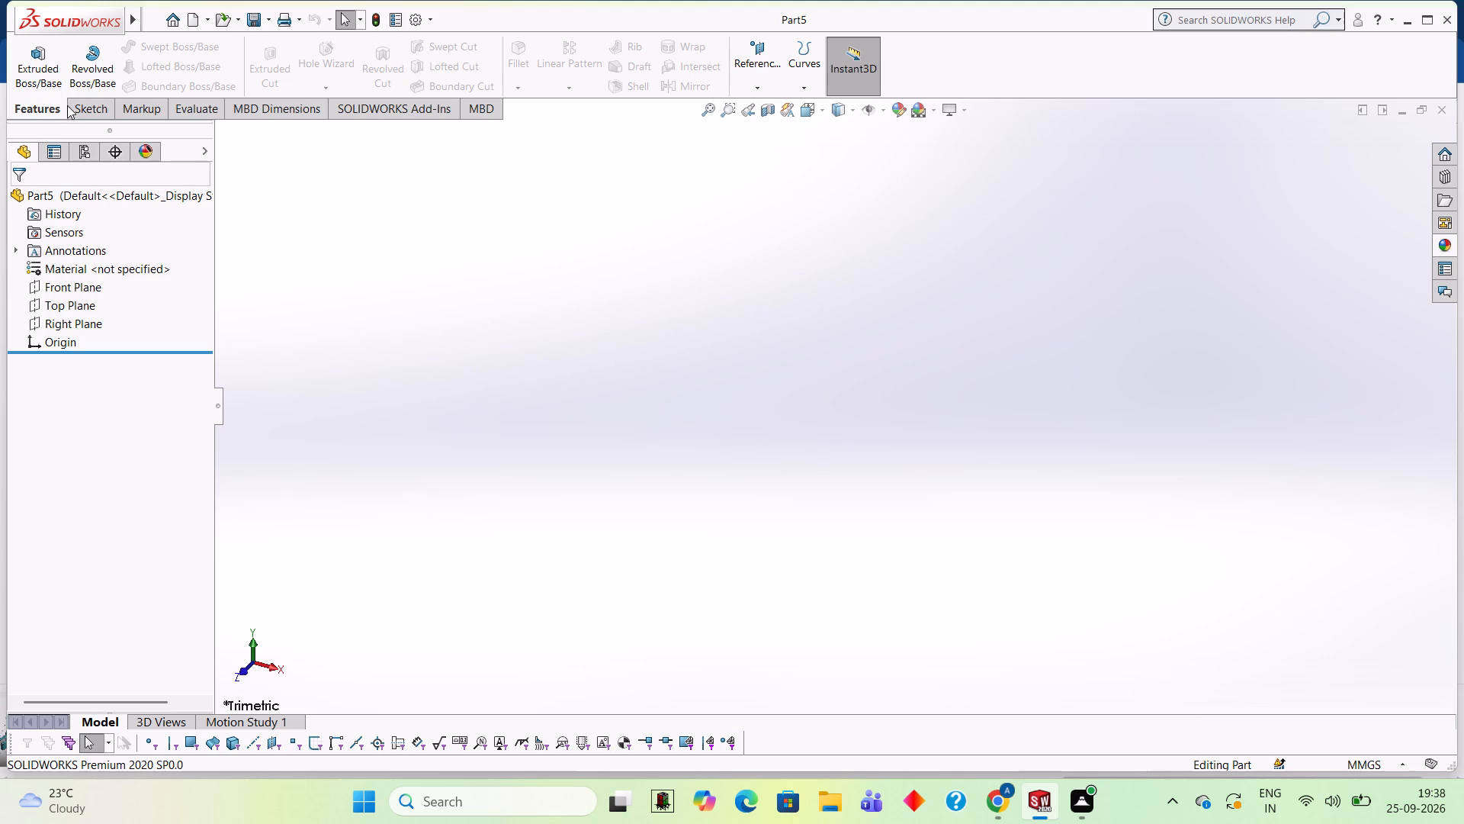
left_click(82, 113)
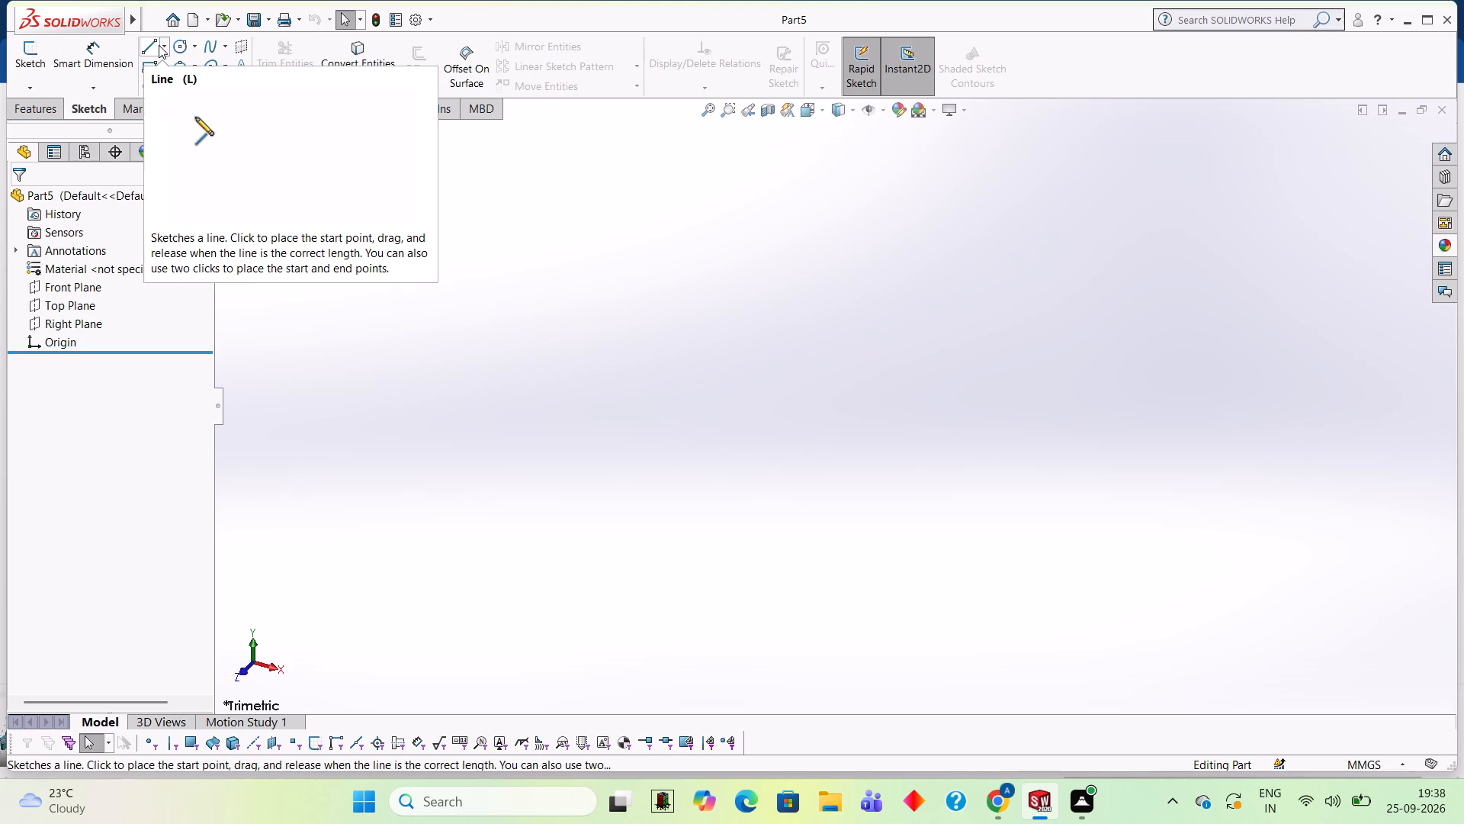
left_click(154, 45)
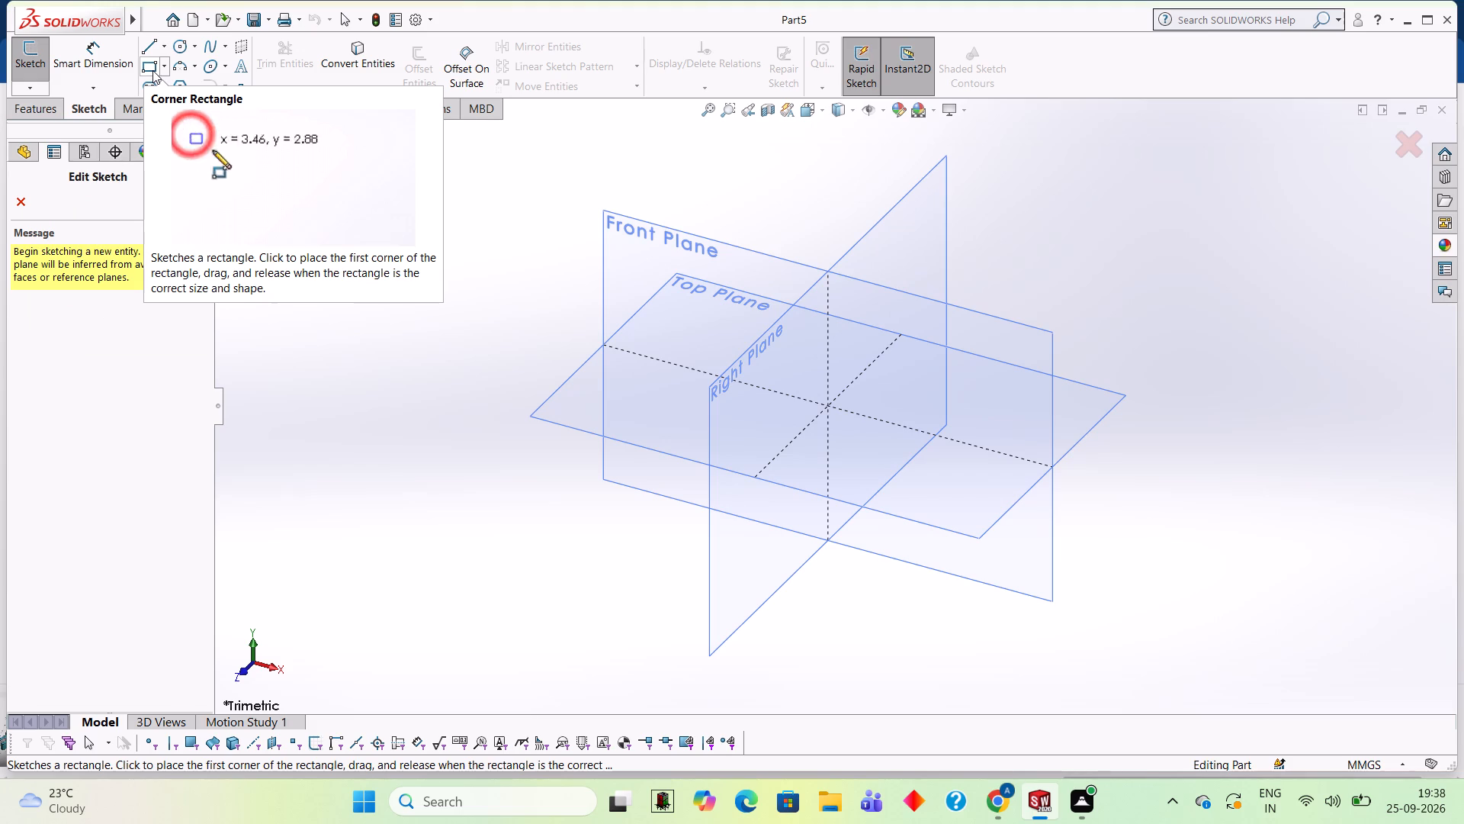
key("Escape")
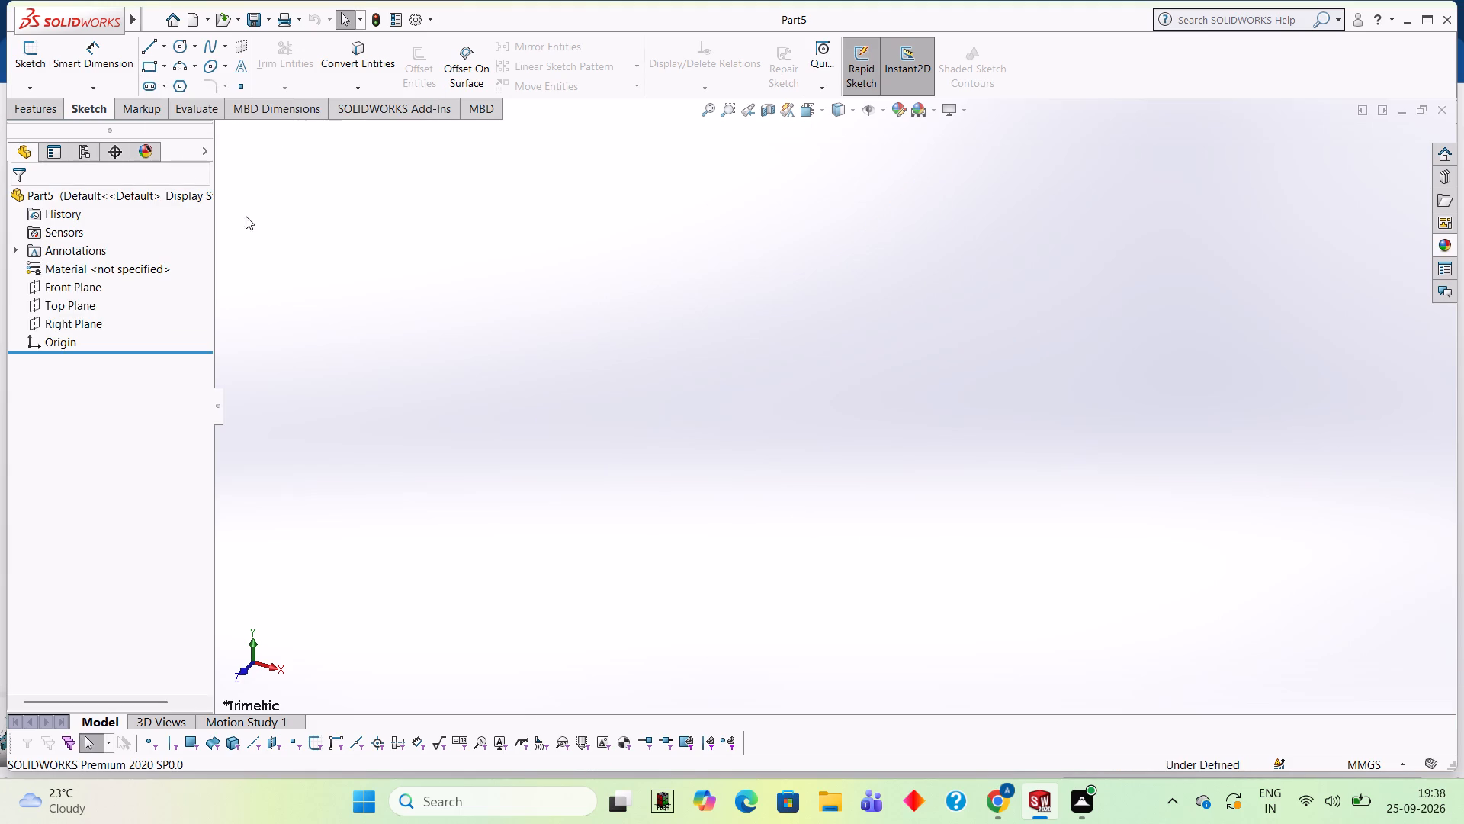
left_click(85, 284)
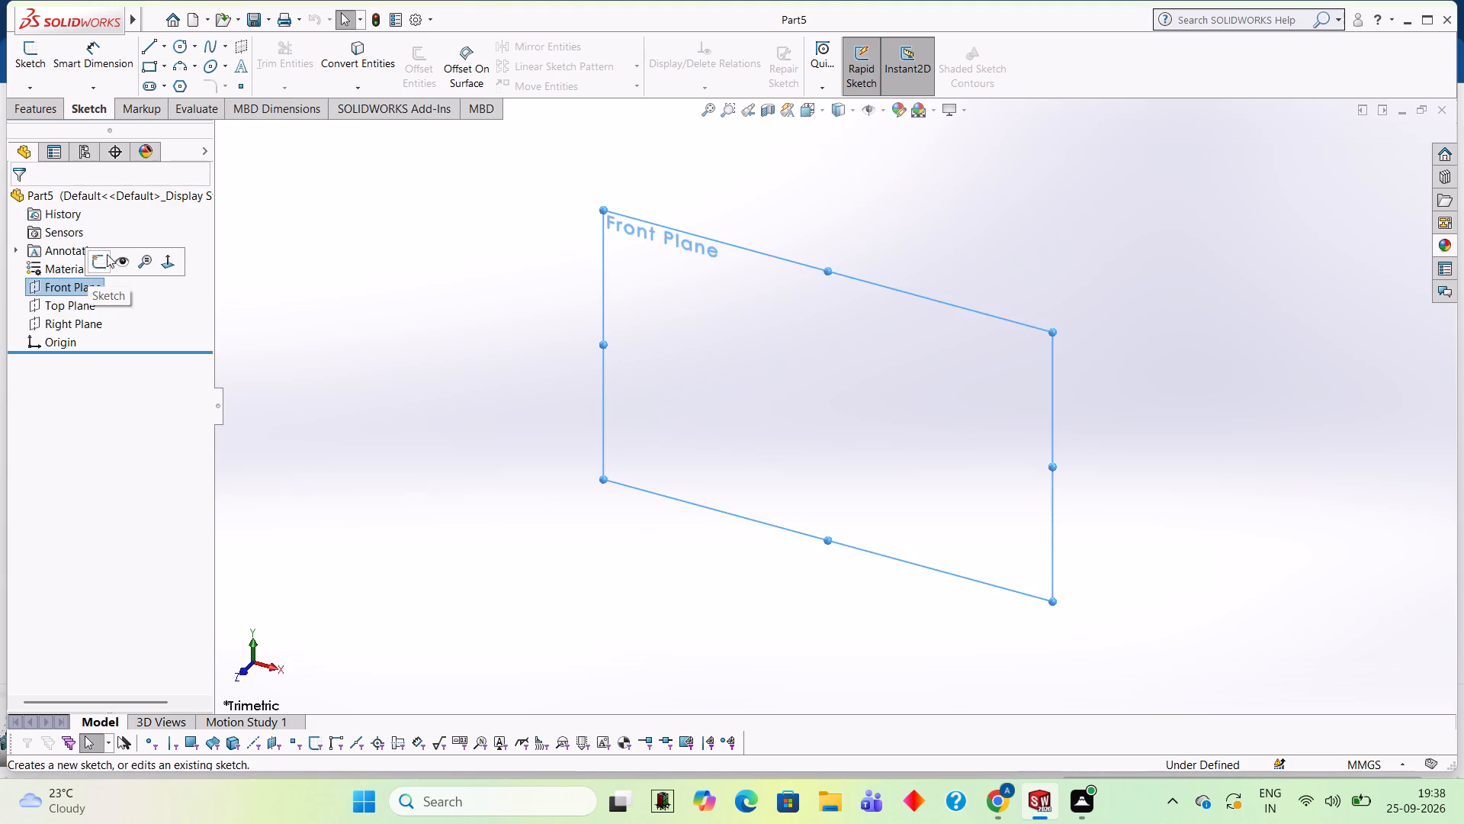
left_click(109, 259)
left_click(580, 346)
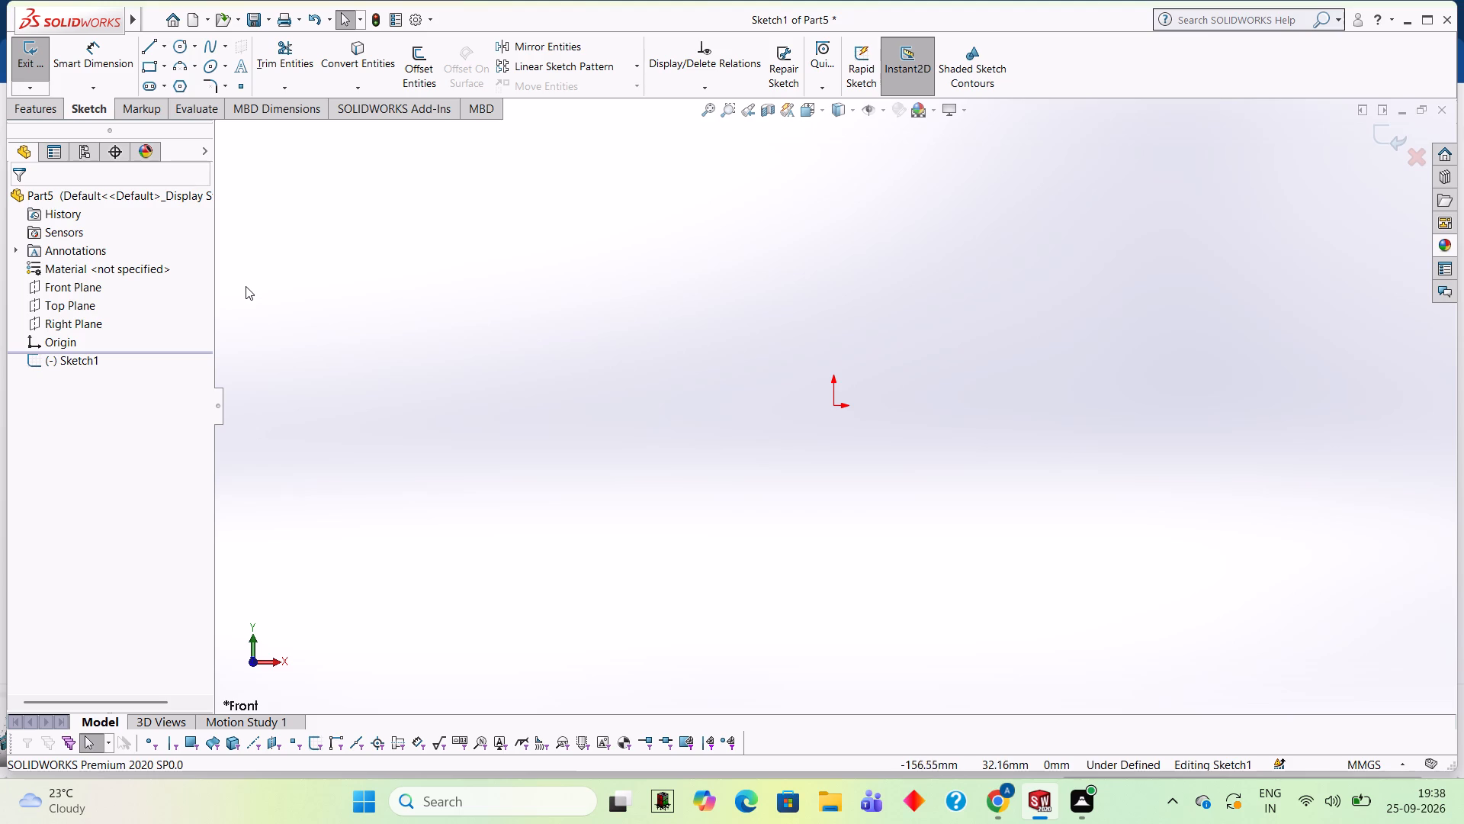
left_click(152, 47)
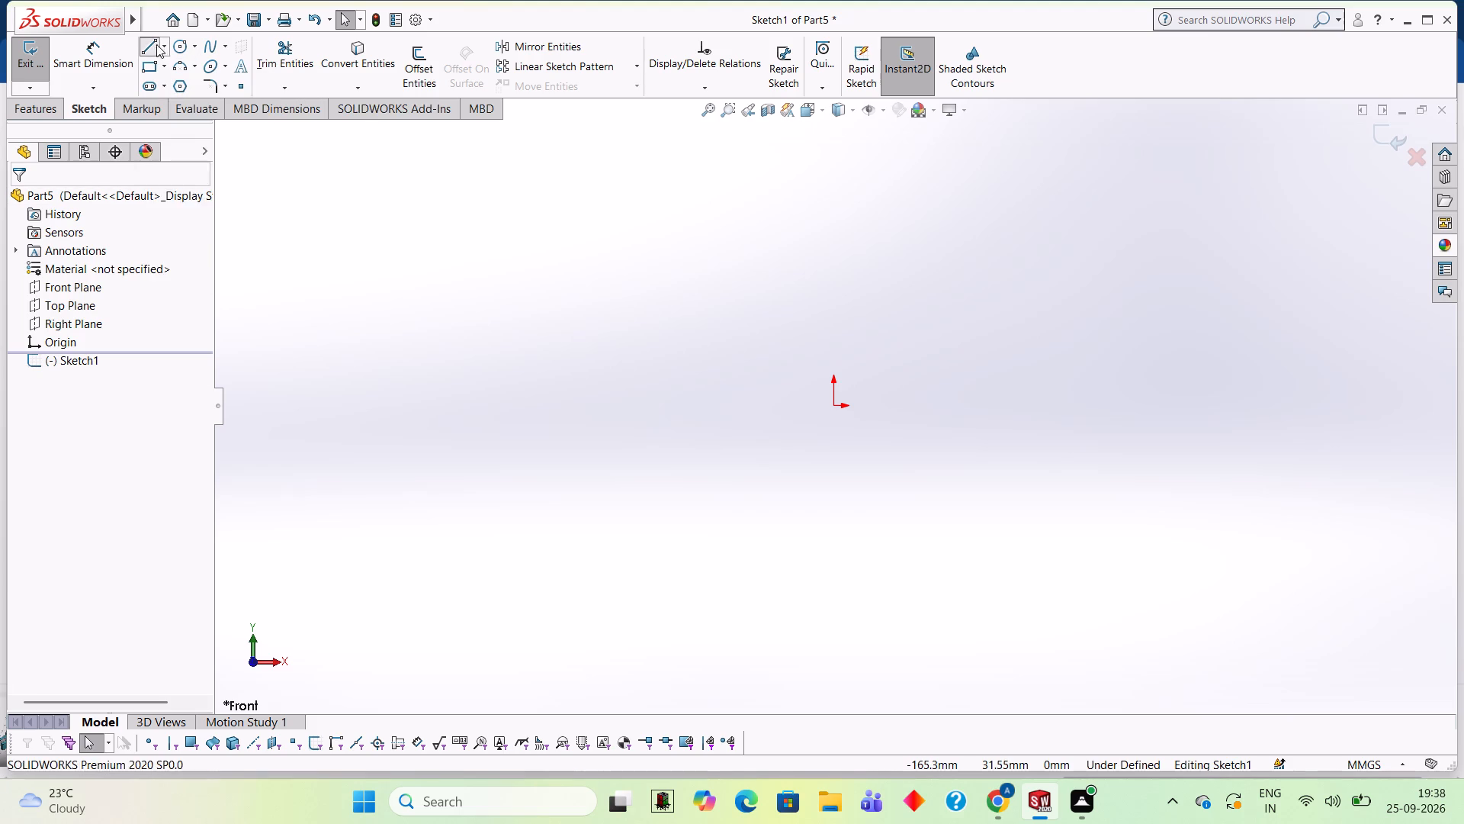
left_click(833, 404)
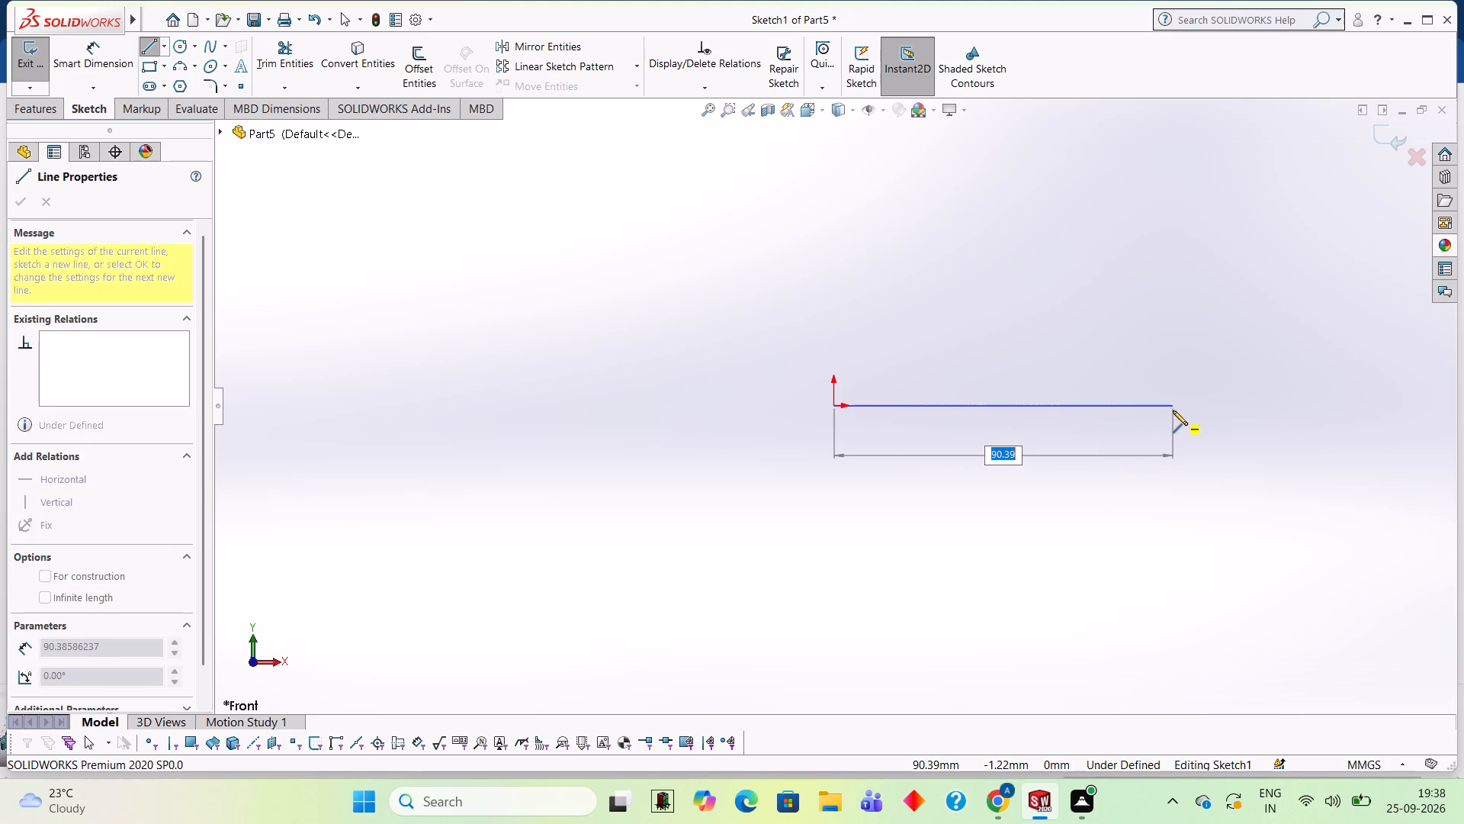
type("110")
key("Return")
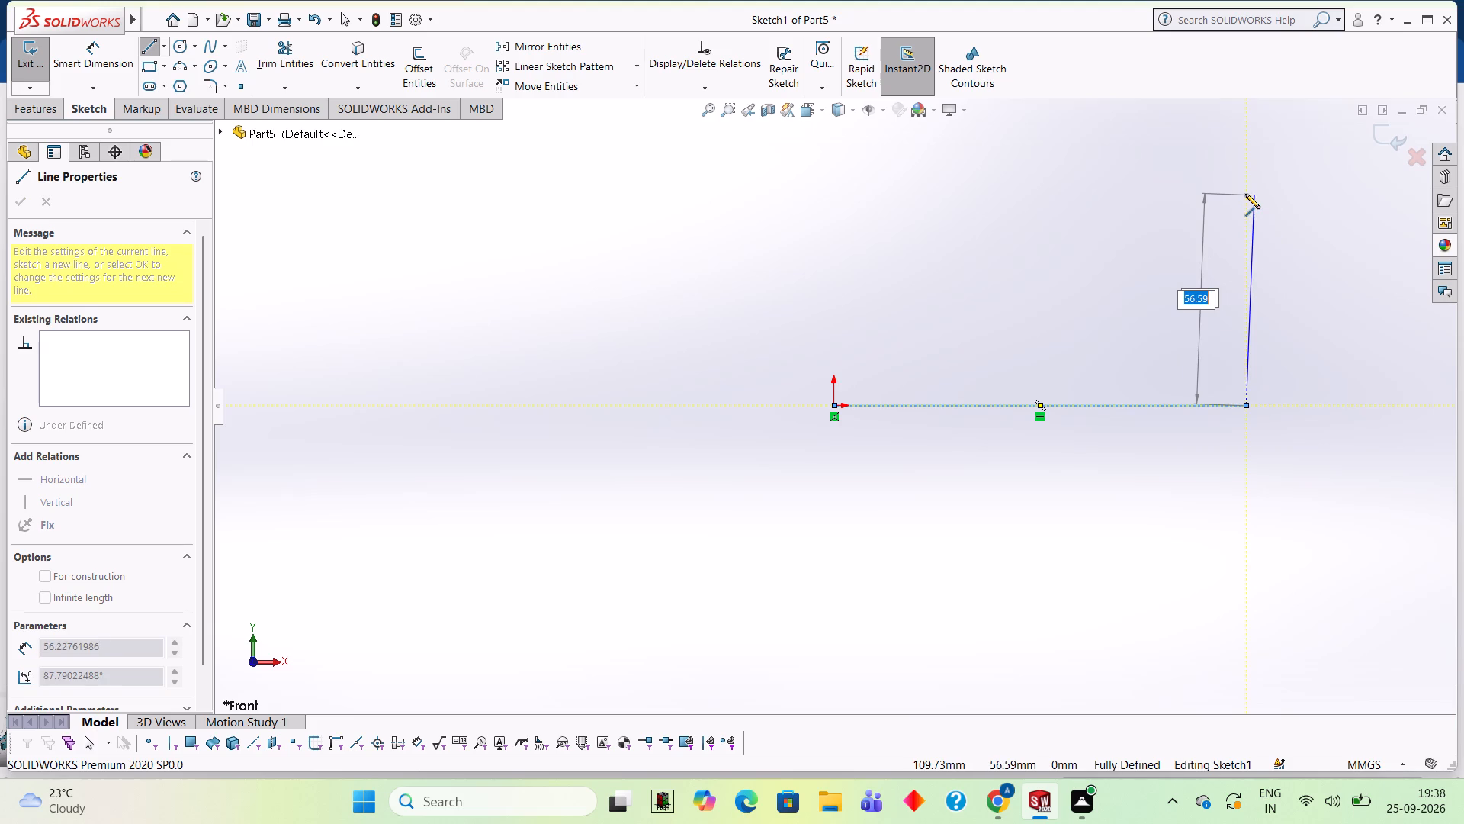
type("70")
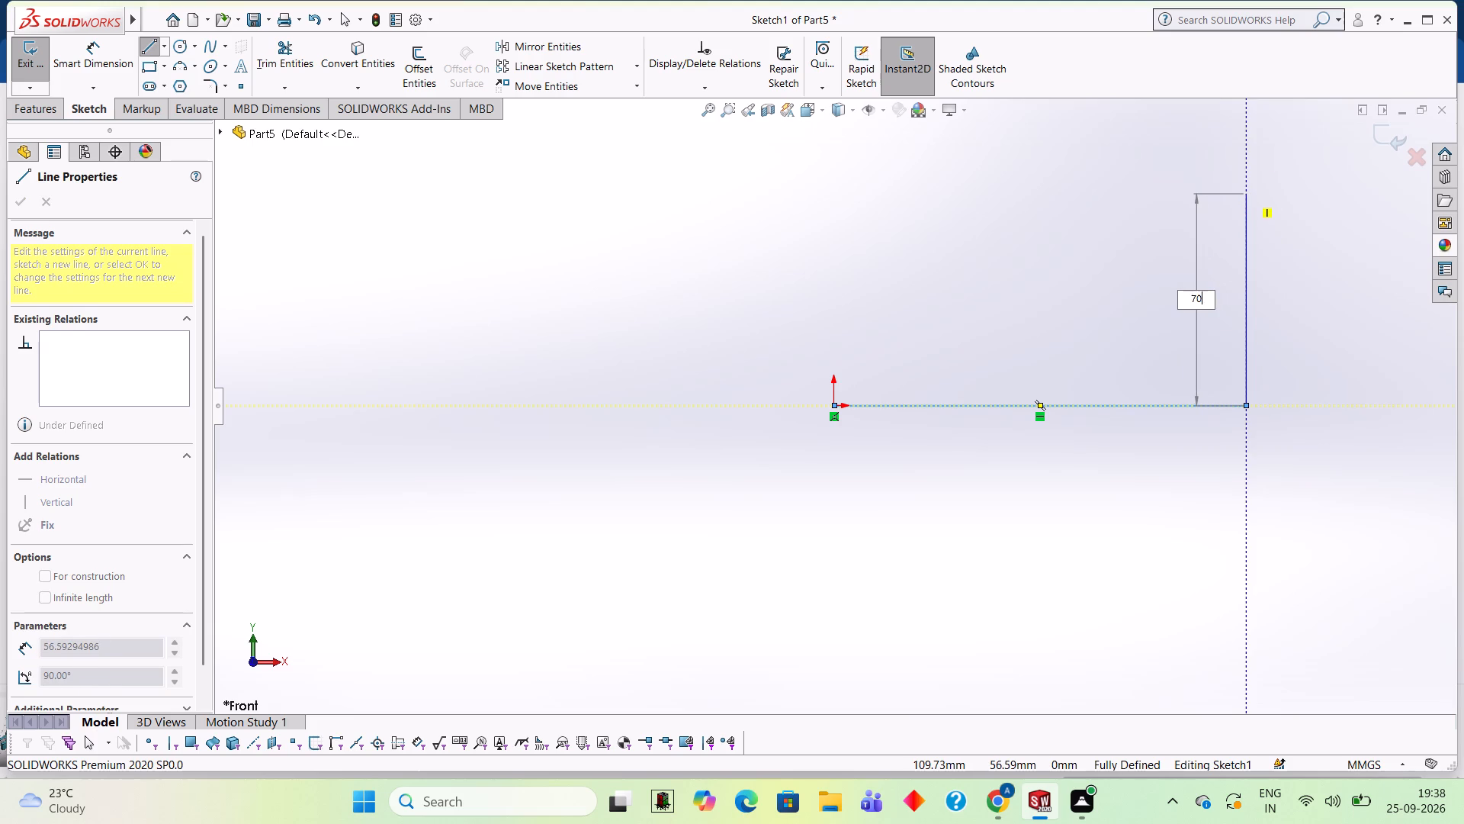
key("Return")
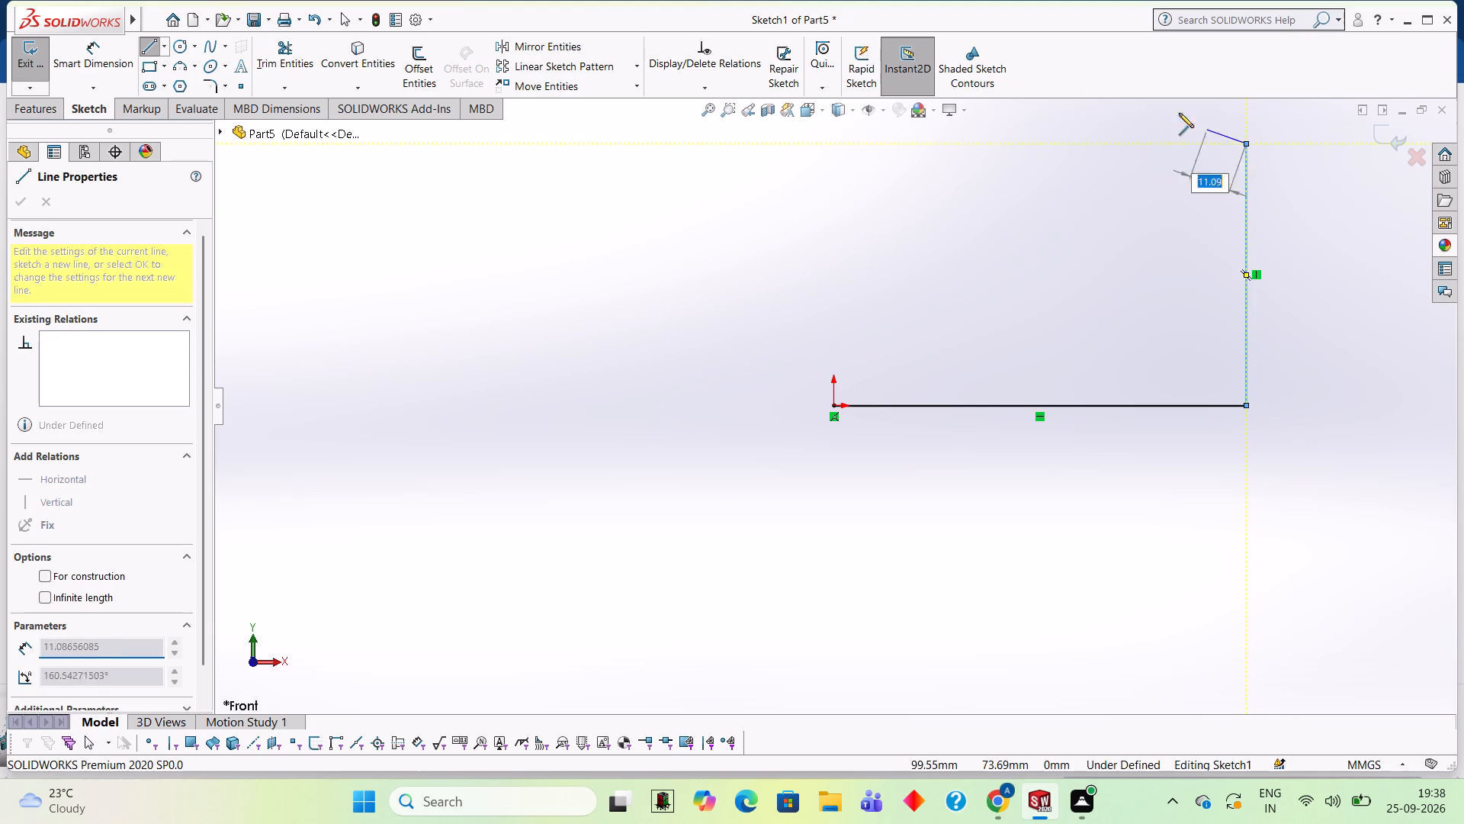
left_click(832, 143)
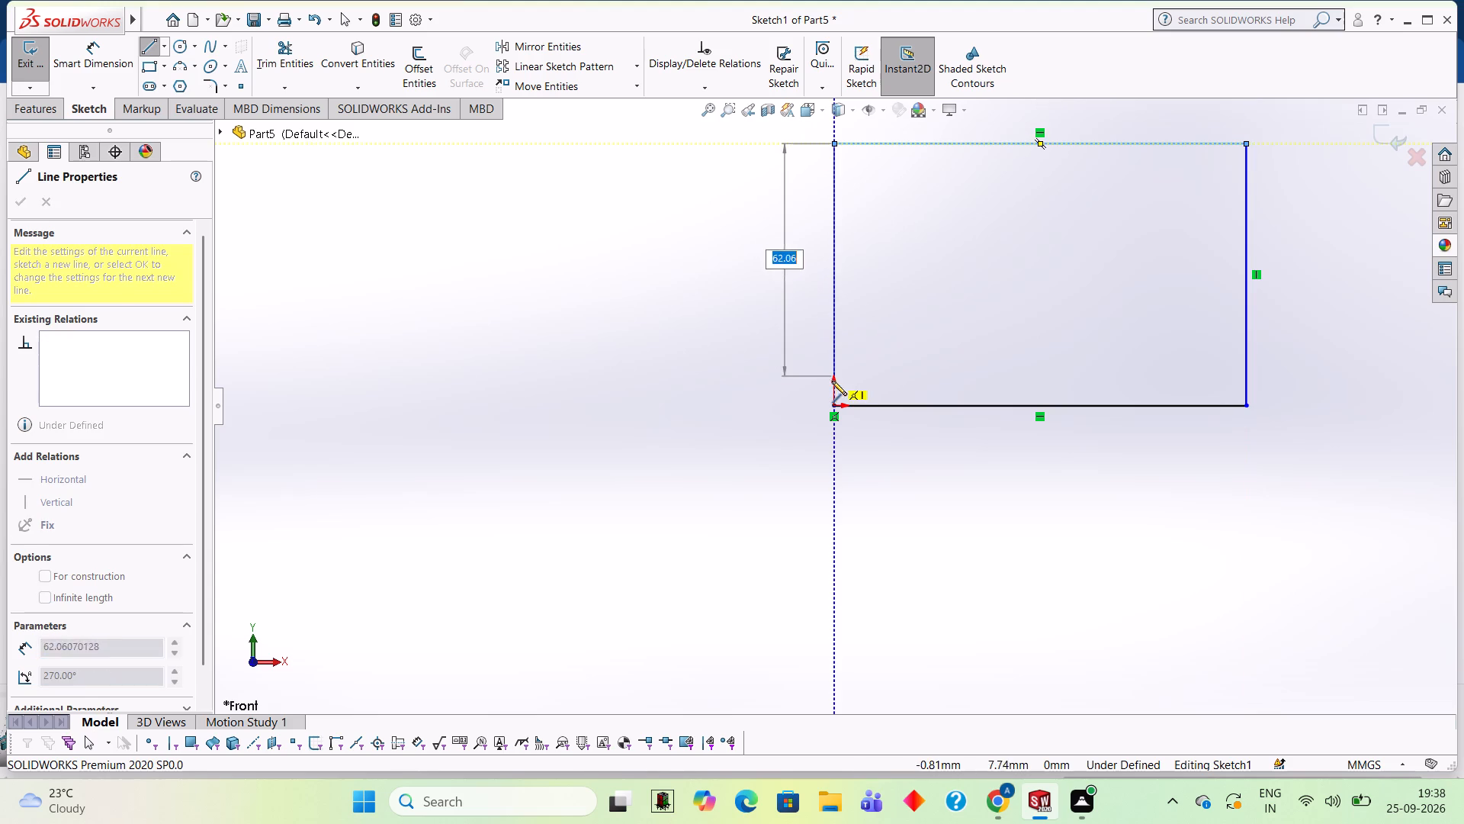
left_click(833, 405)
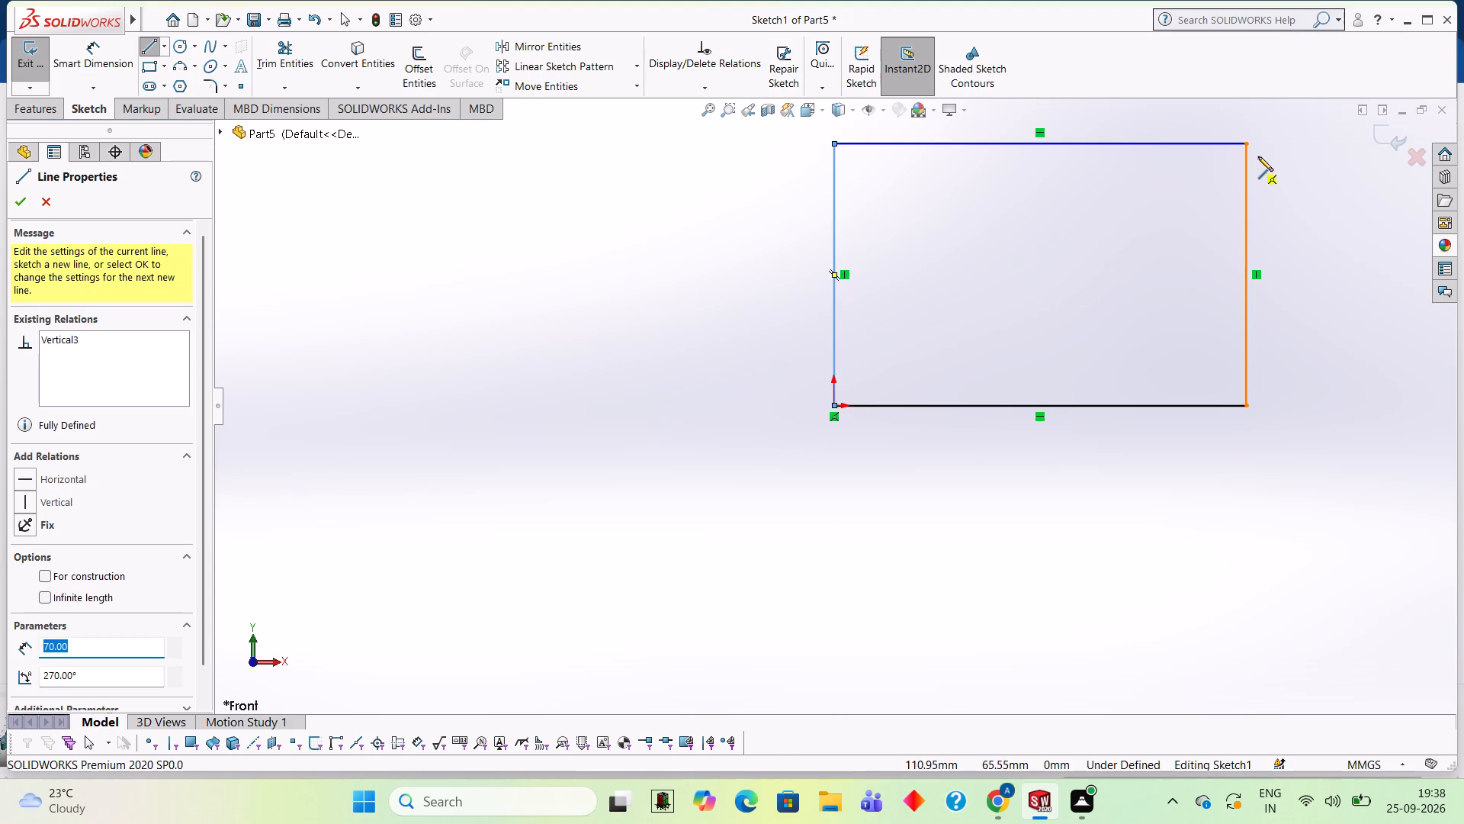
Extrude the rectangle as a boss with a blind depth of 15 mm.
scroll(1258, 156, "up", 2)
scroll(1258, 156, "down", 2)
scroll(1252, 159, "up", 1)
scroll(803, 347, "down", 1)
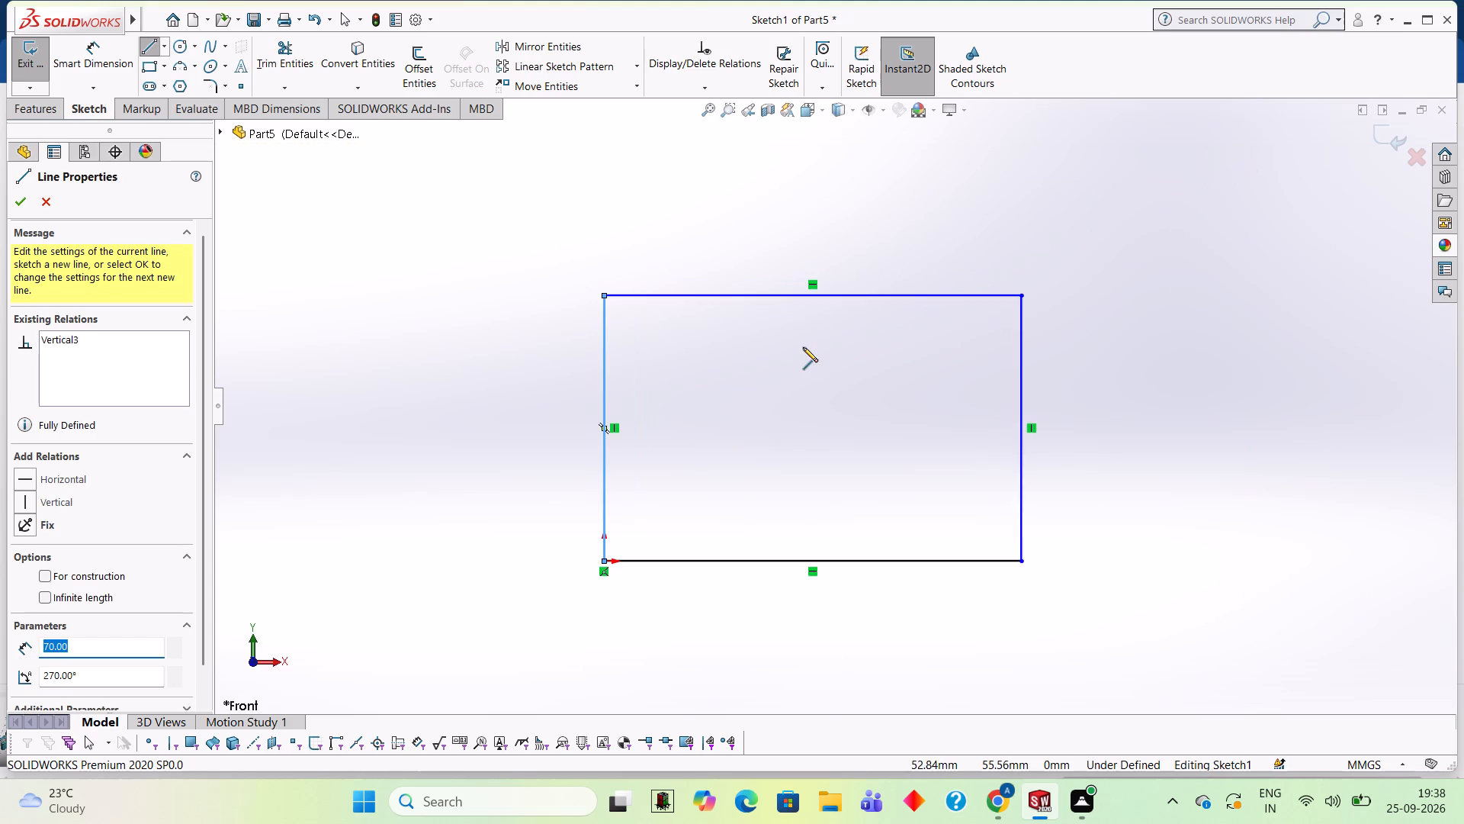
left_click(30, 104)
left_click(34, 84)
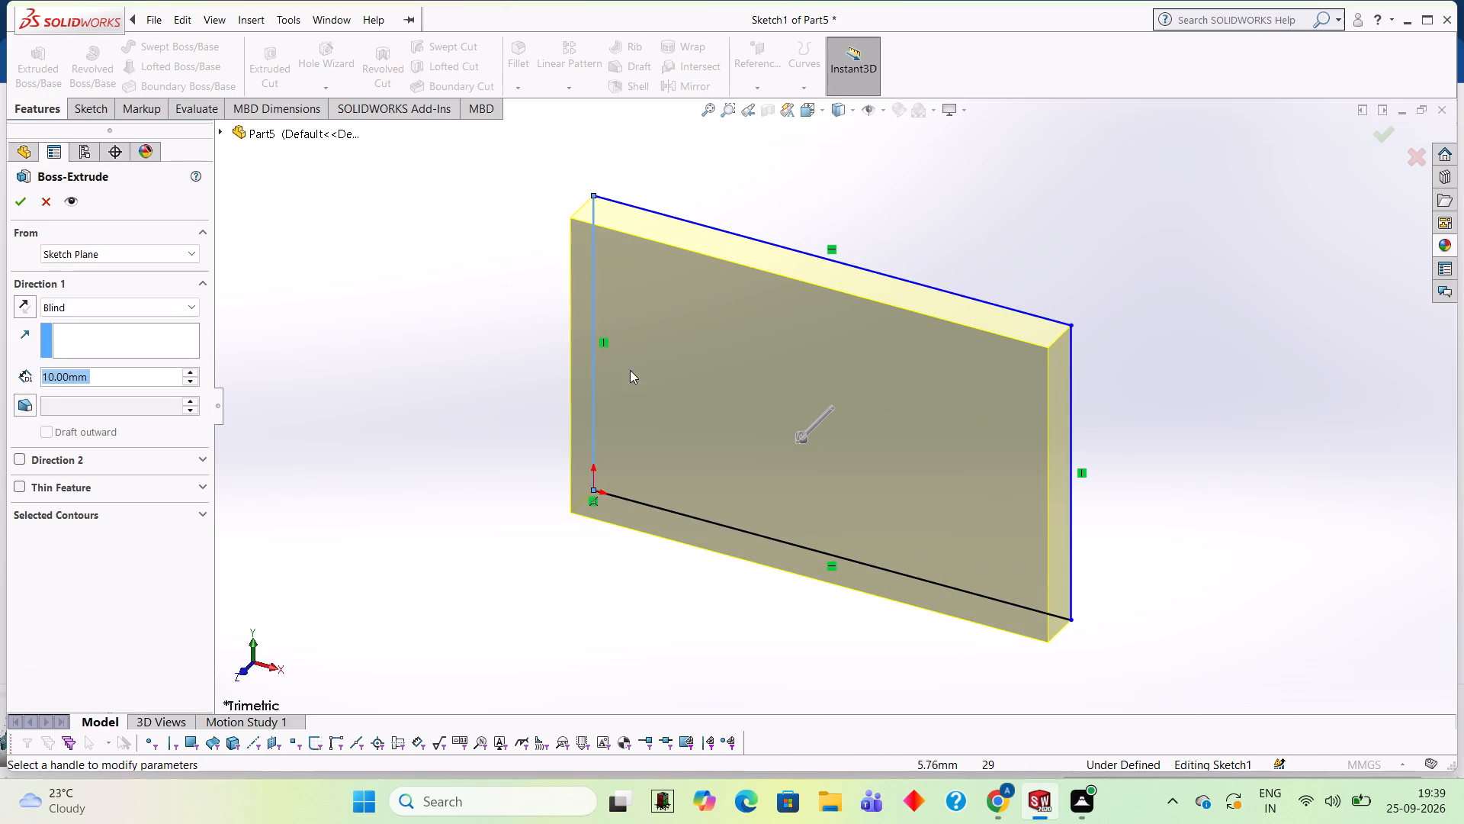
left_click(160, 376)
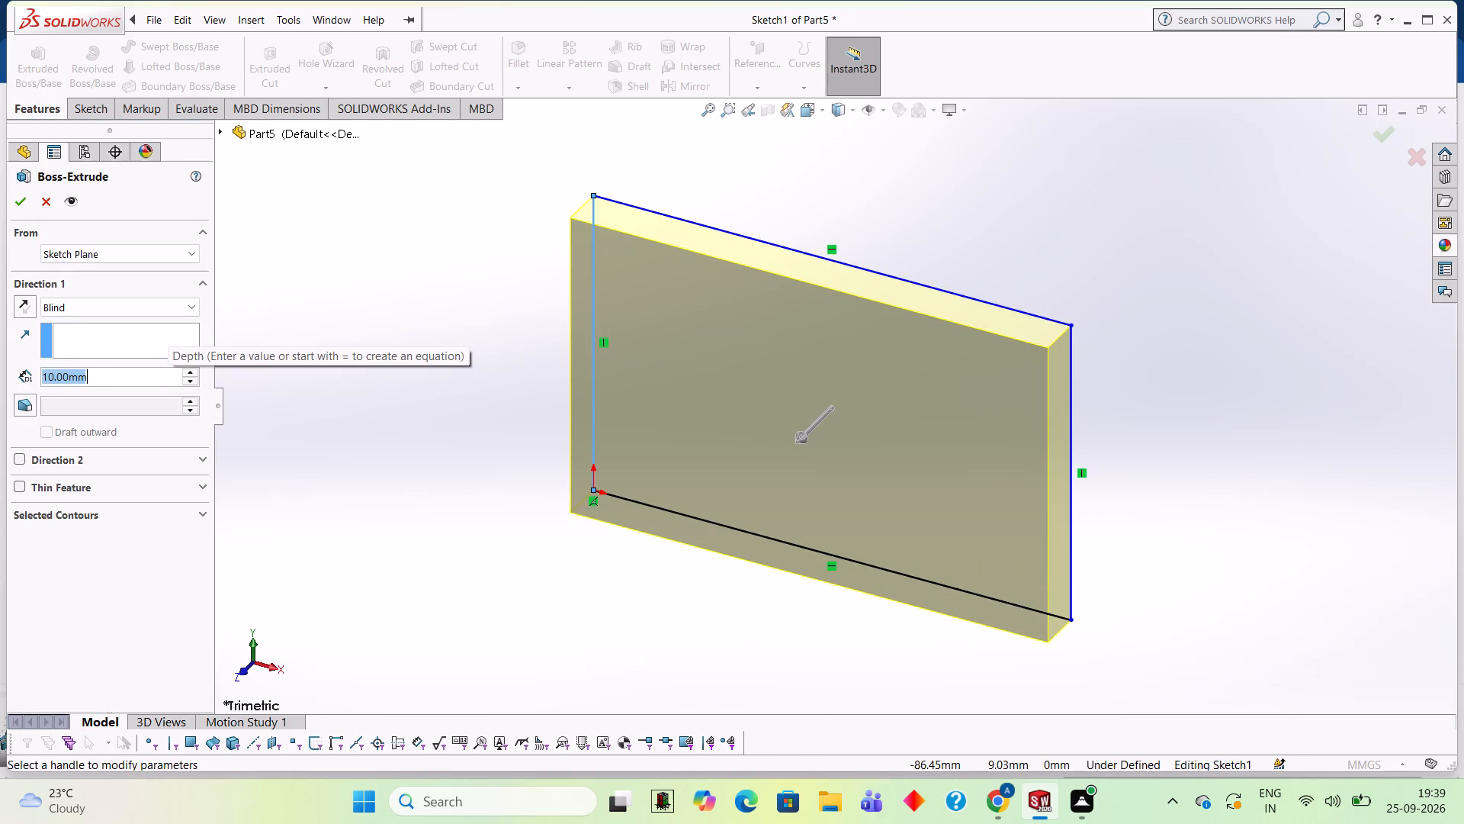
key("BackSpace")
key("BackSpace")
key("BackSpace")
key("BackSpace")
key("BackSpace")
key("BackSpace")
key("BackSpace")
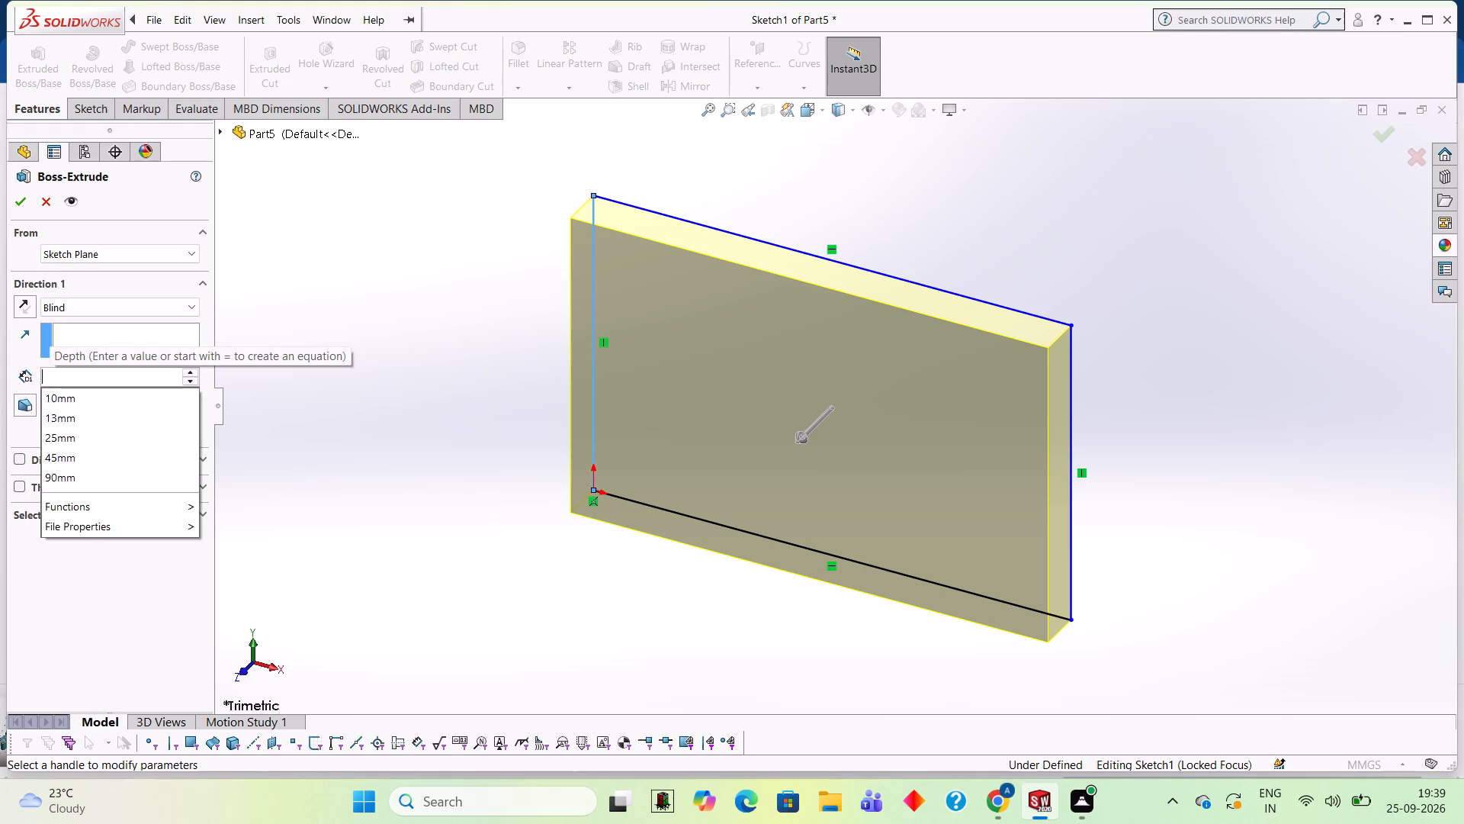
type("15")
key("Return")
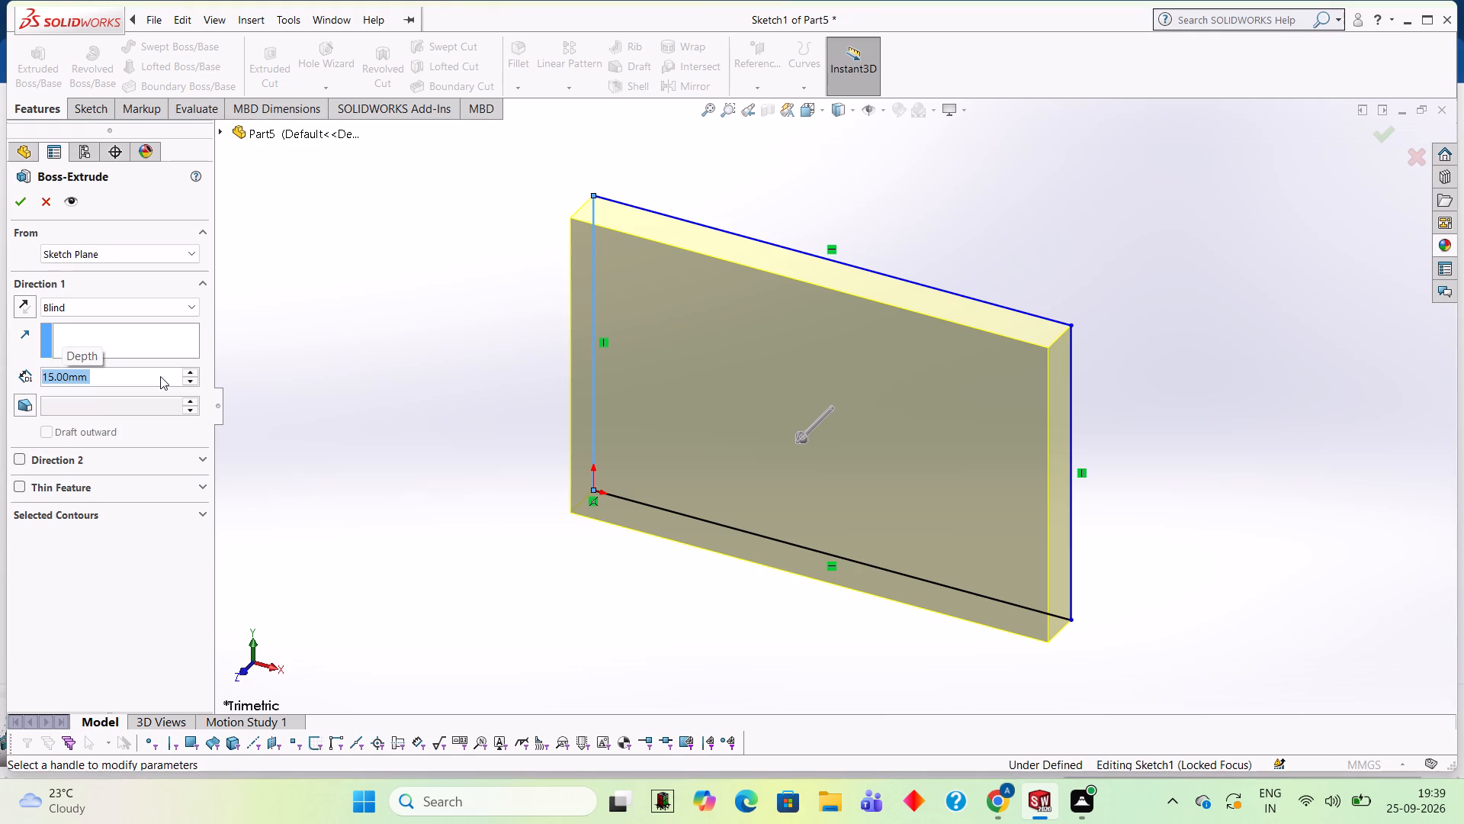
left_click(21, 203)
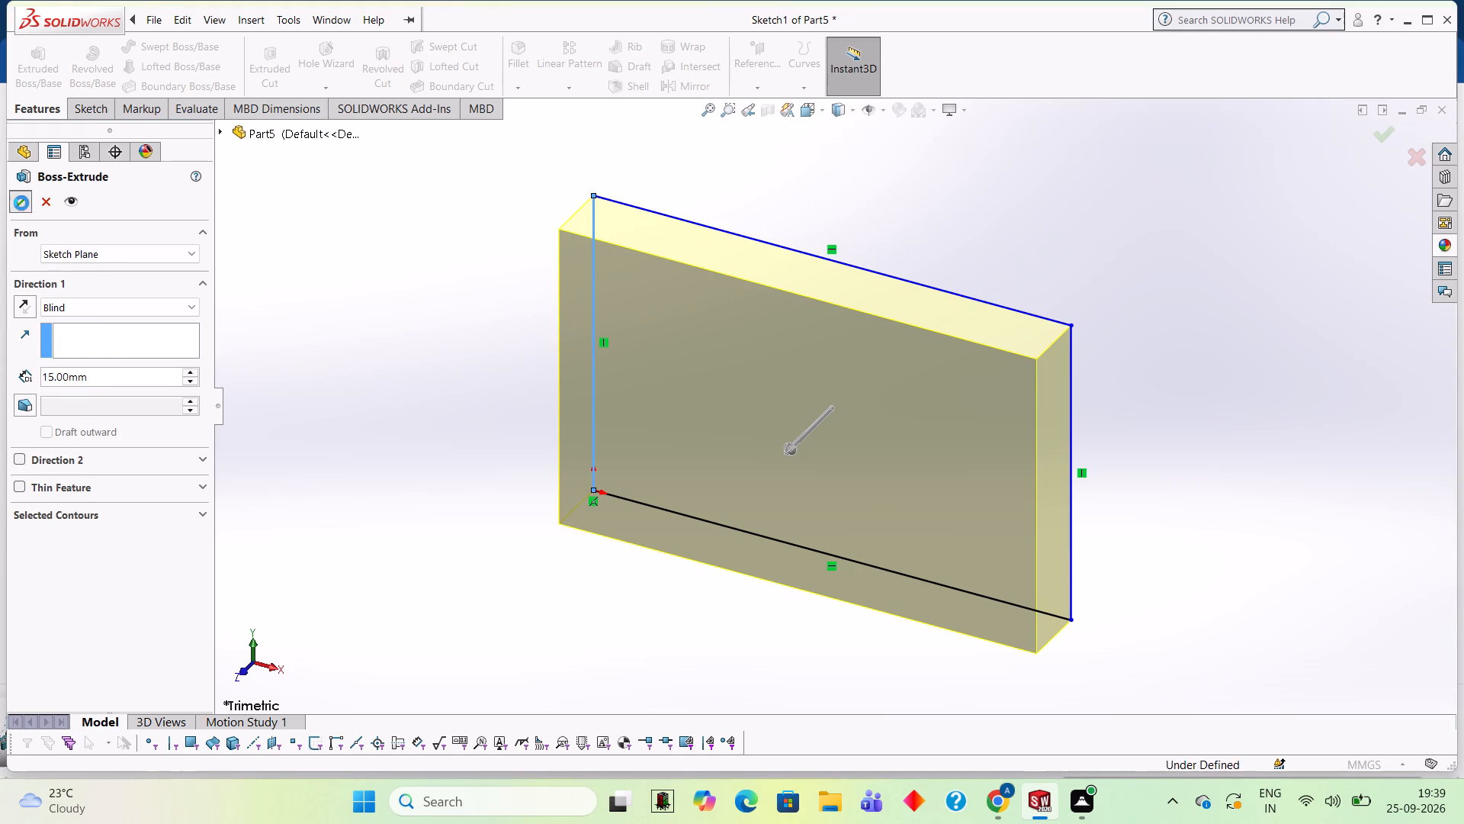
left_click(310, 245)
Inspect the extruded rectangular plate from several angles.
scroll(913, 230, "down", 1)
middle_click_drag(913, 230, 852, 224)
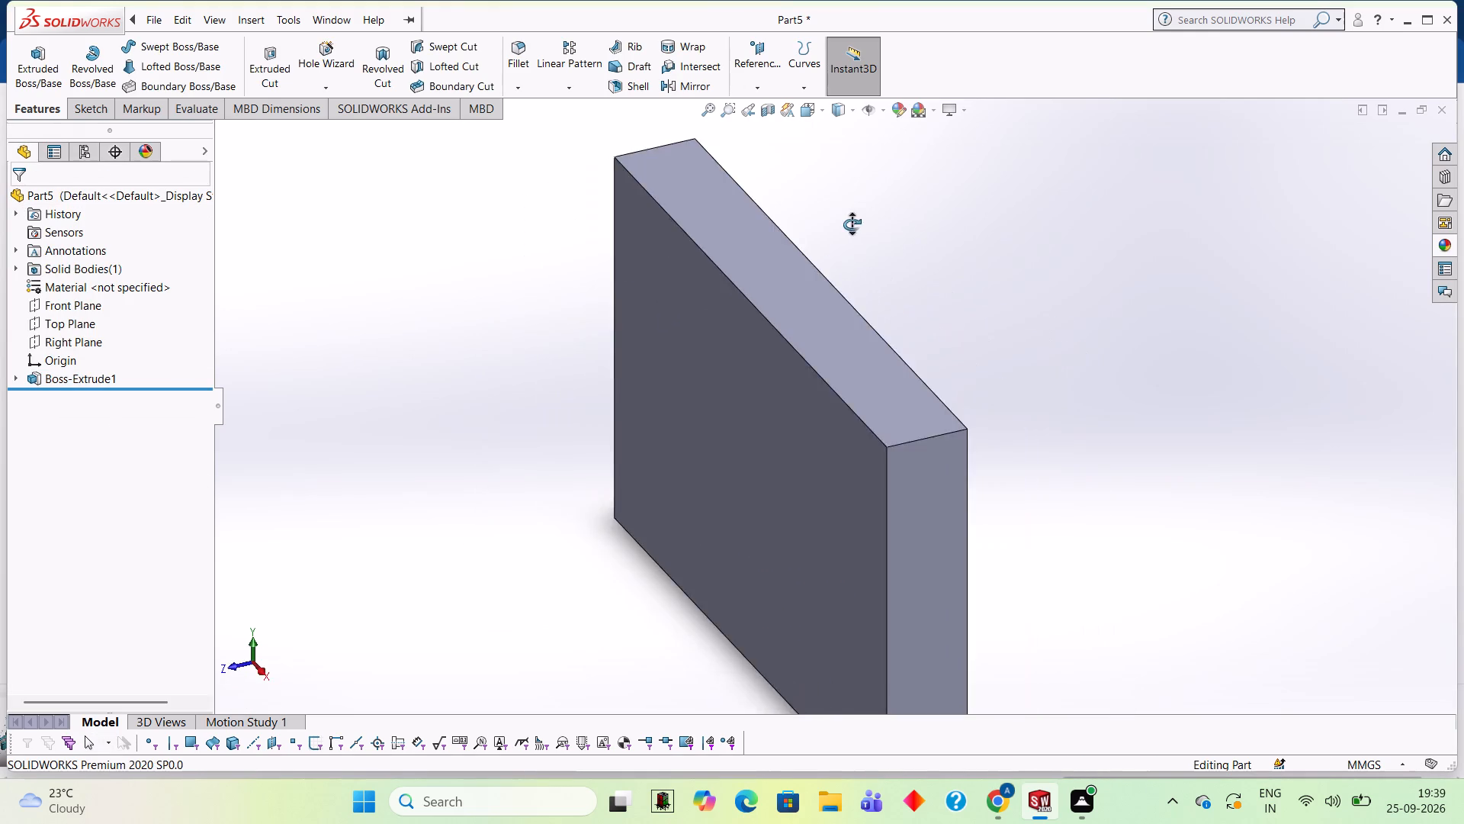
middle_click_drag(852, 224, 909, 243)
scroll(901, 243, "up", 2)
middle_click_drag(895, 218, 836, 217)
scroll(895, 219, "down", 1)
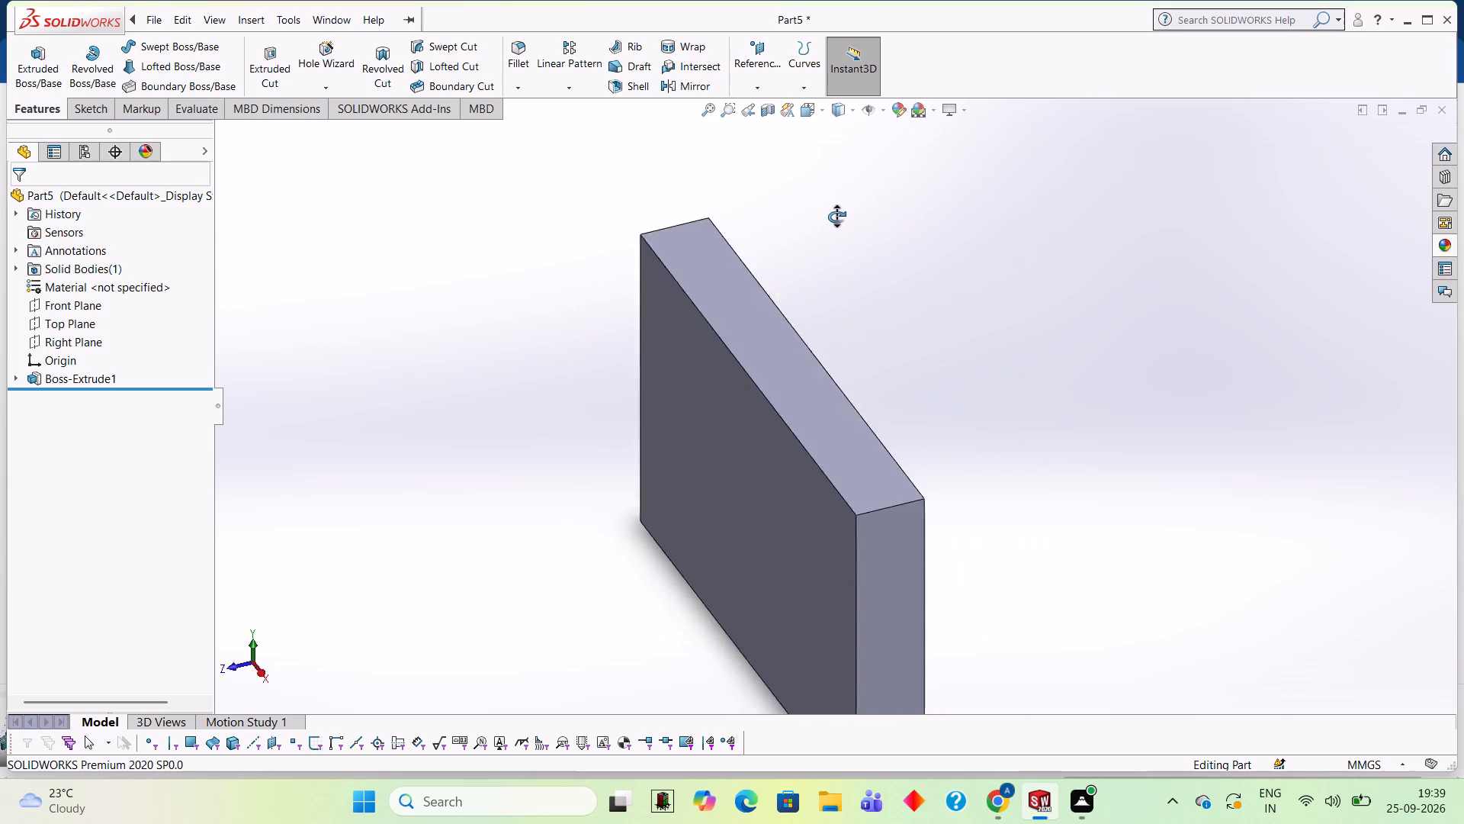
middle_click_drag(836, 217, 831, 175)
scroll(836, 185, "up", 2)
middle_click_drag(897, 278, 933, 262)
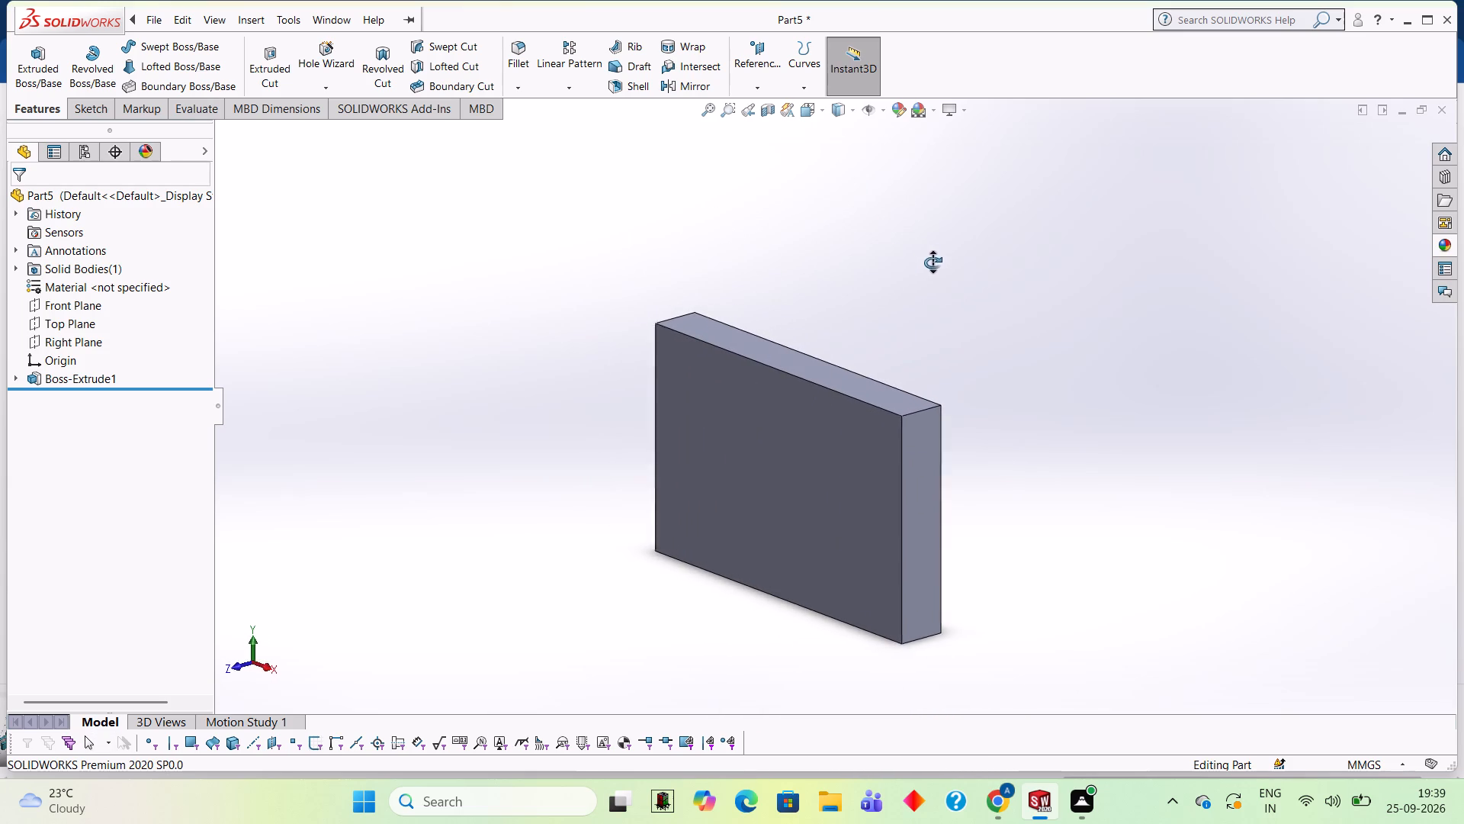
middle_click_drag(933, 262, 941, 267)
scroll(821, 292, "down", 1)
scroll(815, 288, "up", 1)
scroll(770, 453, "down", 1)
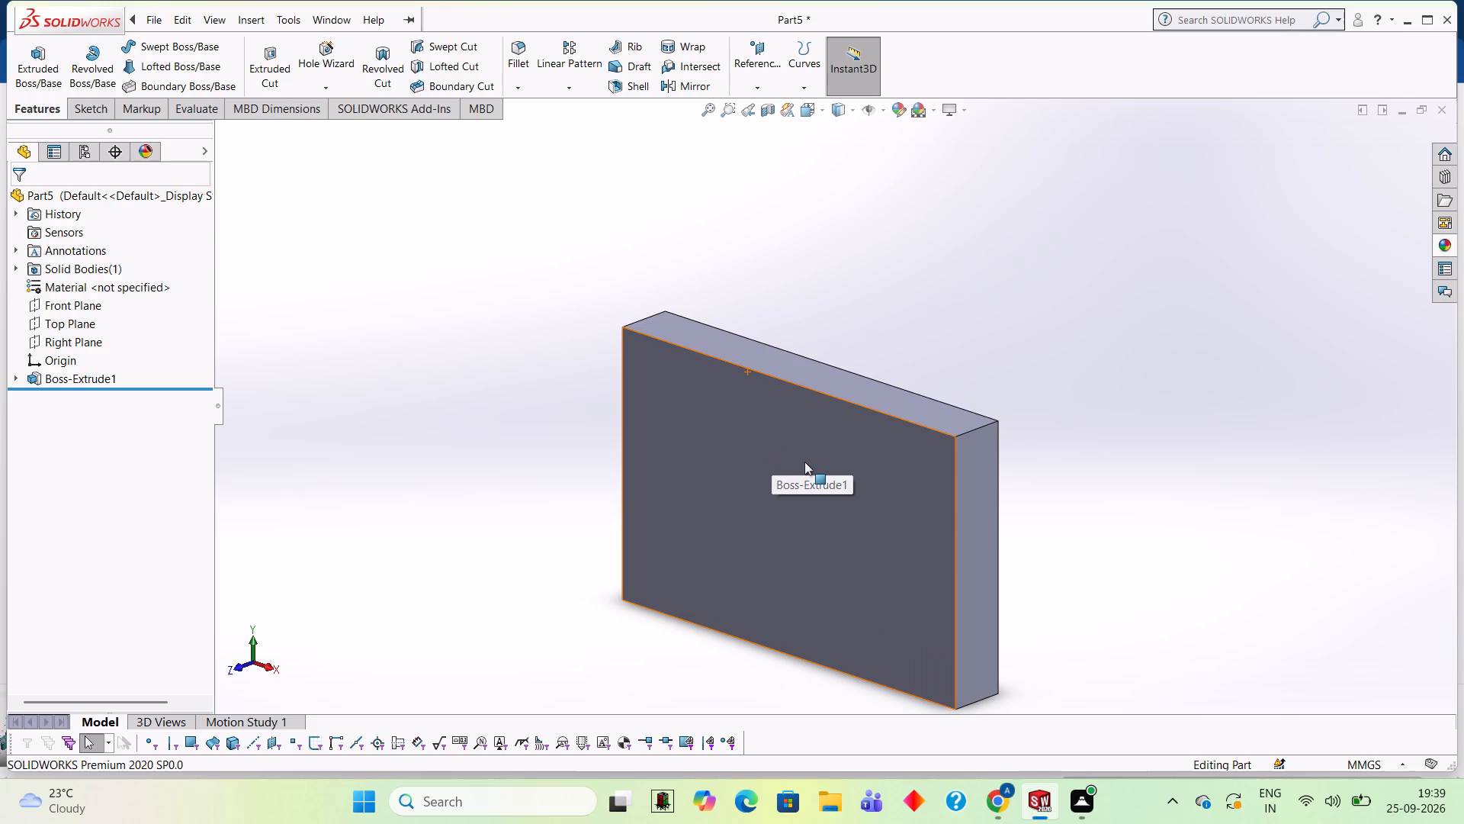
scroll(798, 507, "down", 1)
scroll(798, 507, "up", 1)
scroll(795, 547, "down", 1)
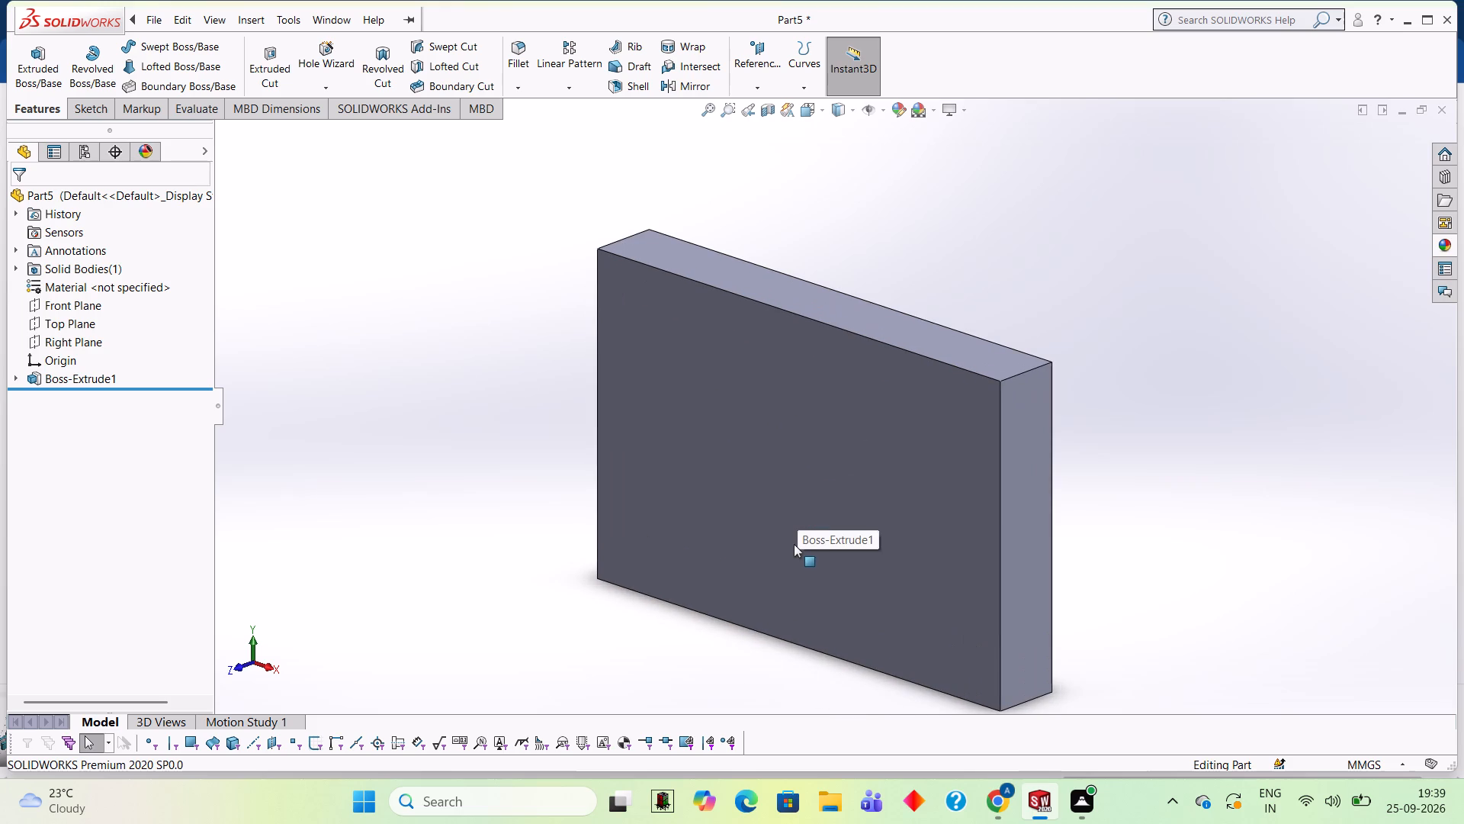
scroll(794, 544, "down", 1)
scroll(794, 544, "up", 1)
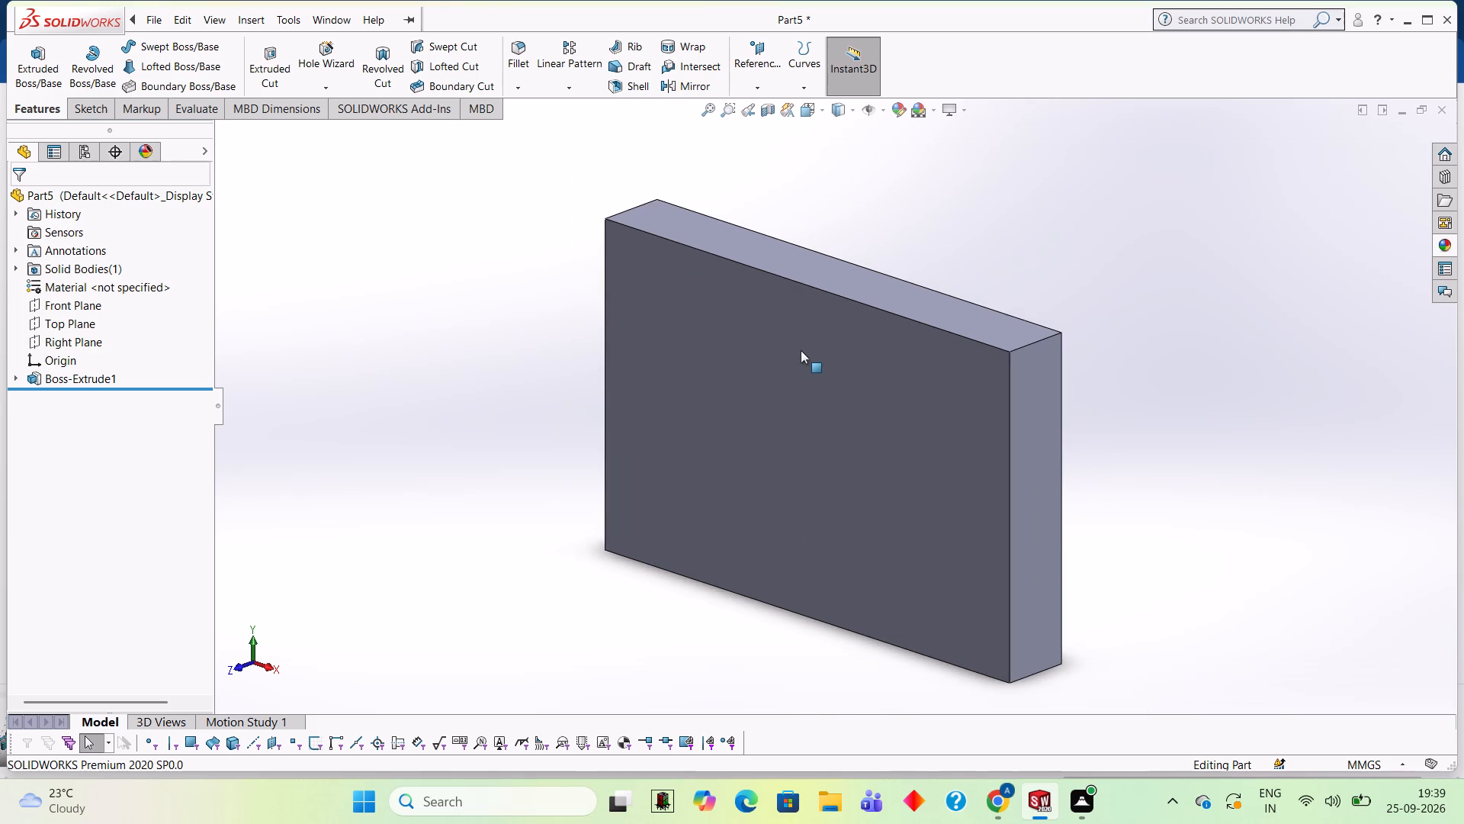
scroll(801, 350, "up", 1)
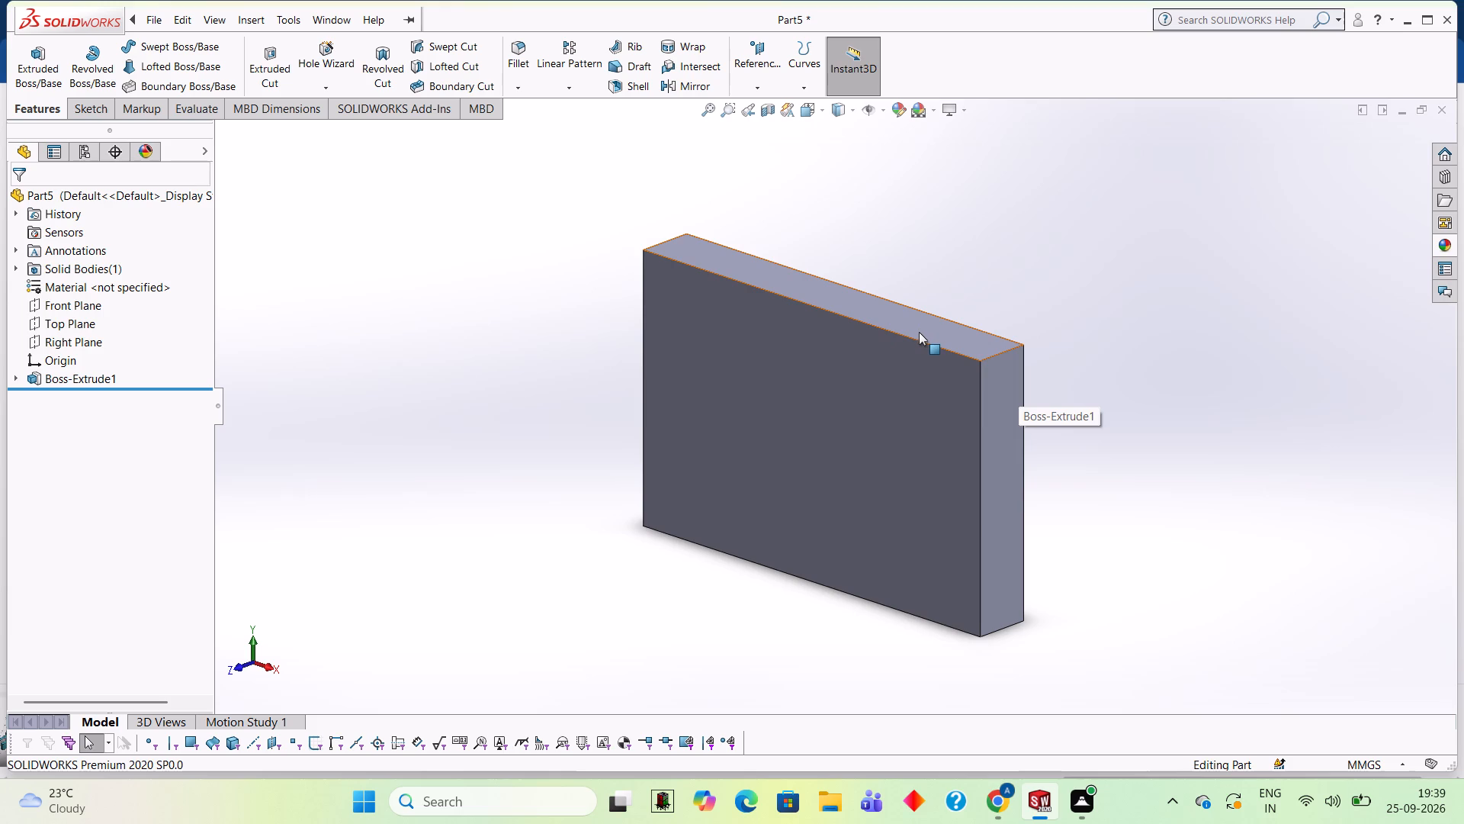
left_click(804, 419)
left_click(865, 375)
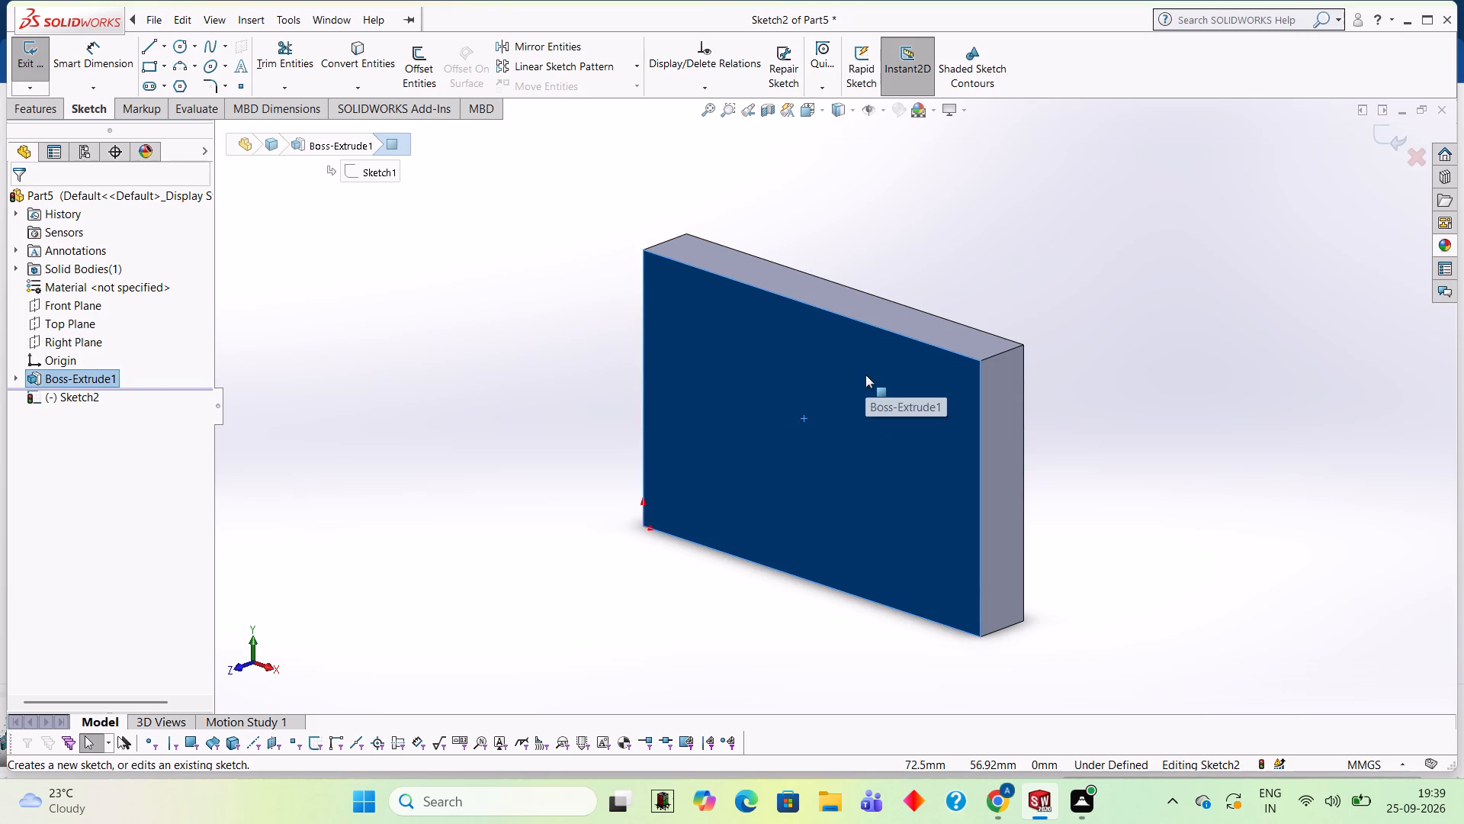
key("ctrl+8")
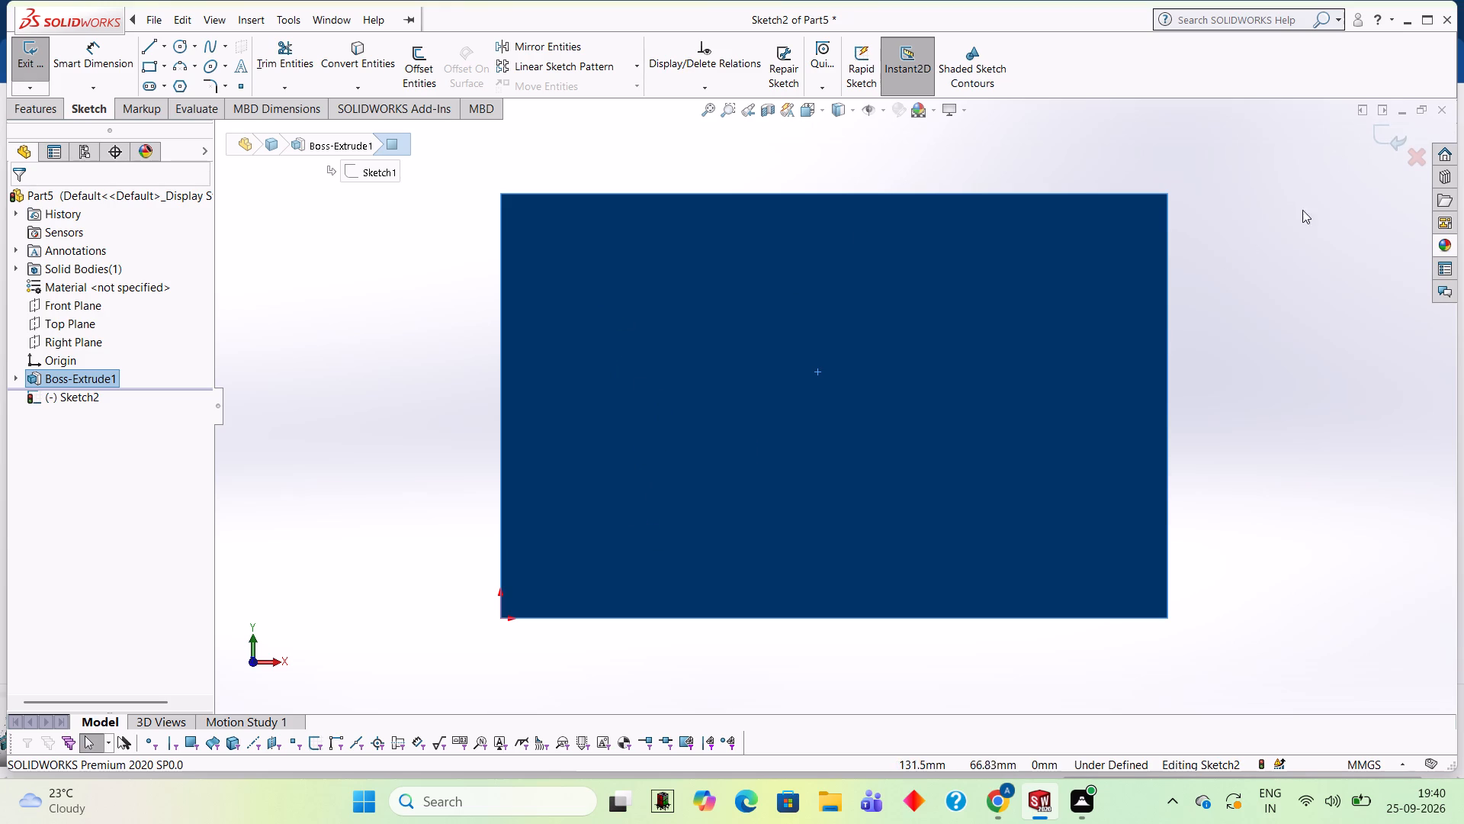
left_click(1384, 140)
Sketch a closed triangle on the plate's top face: a 30 mm line outward from the front-left corner, a slanted line to the front-right corner, closed along the edge.
middle_click_drag(945, 159, 947, 159)
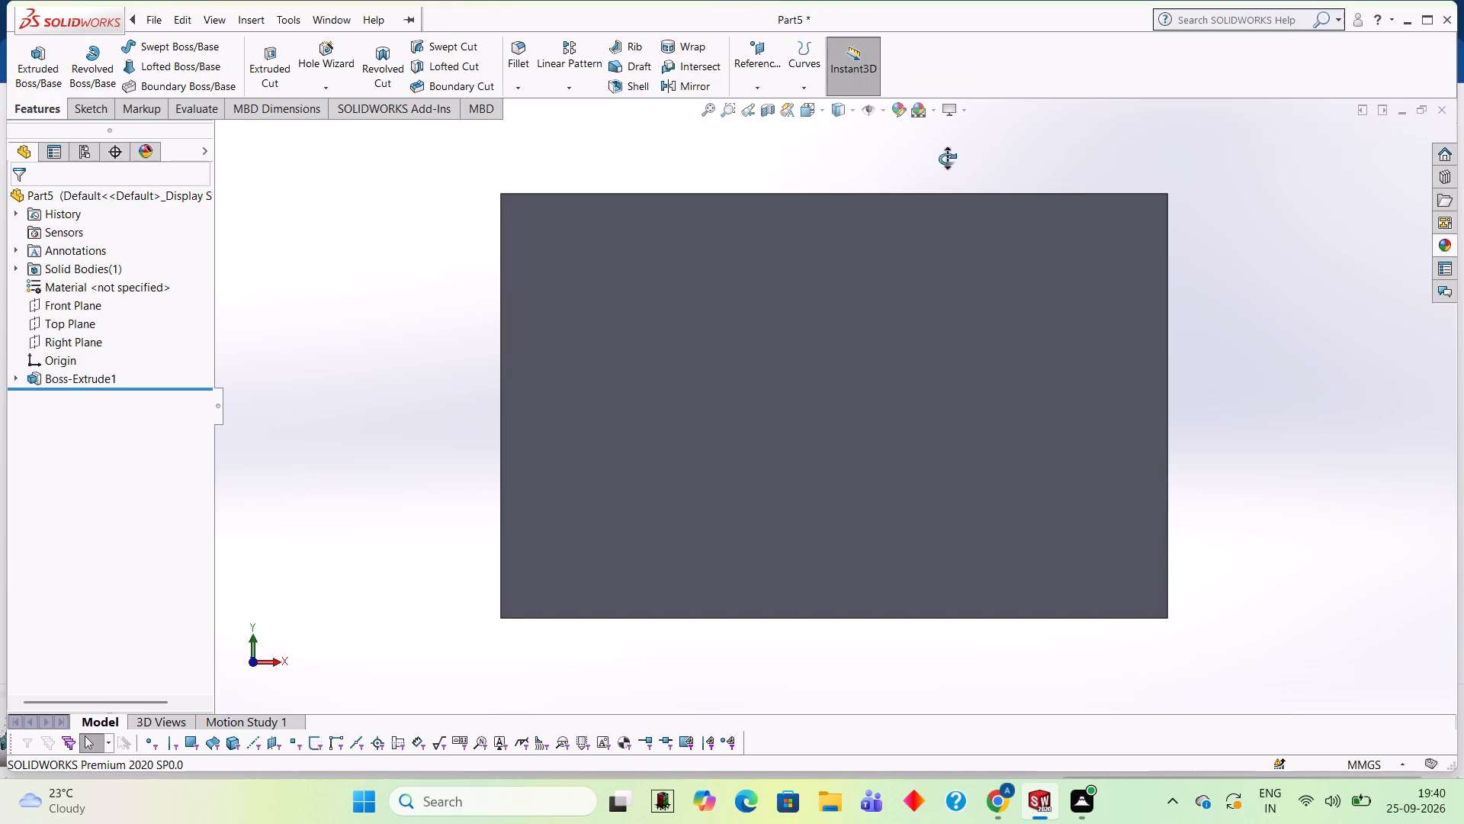
middle_click_drag(947, 159, 987, 530)
middle_click_drag(907, 533, 904, 600)
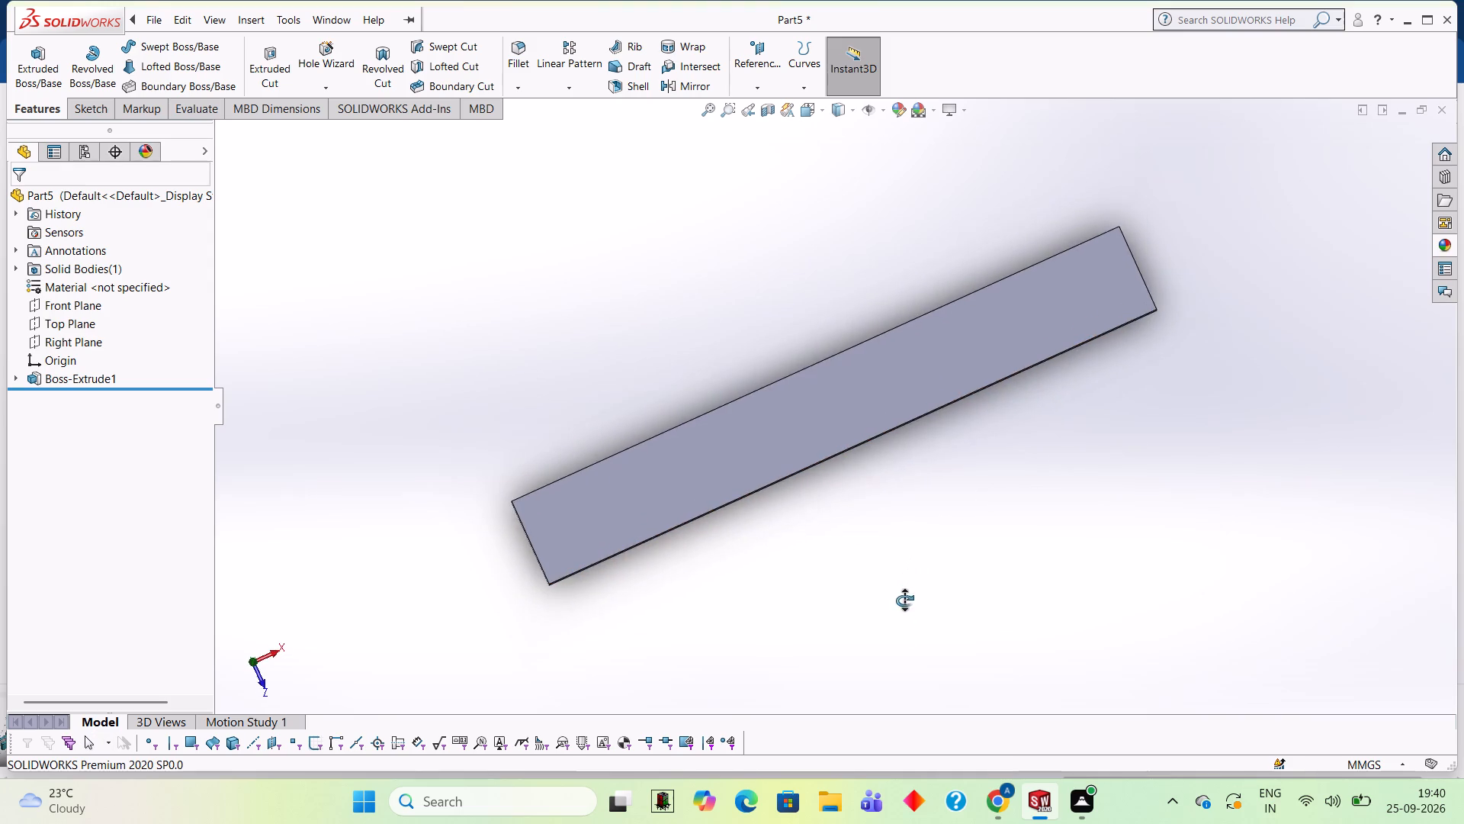
middle_click_drag(904, 600, 880, 681)
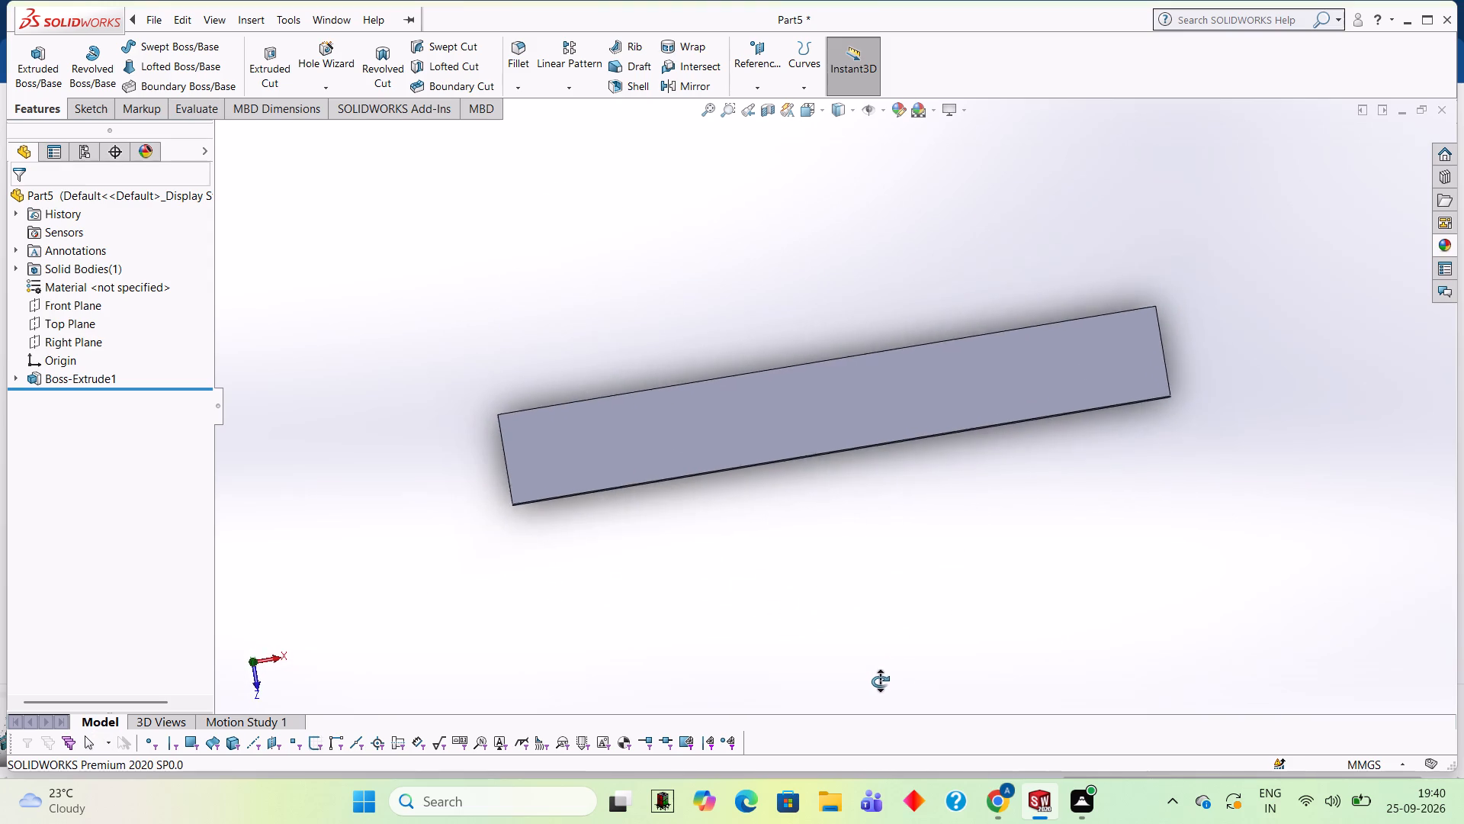
middle_click_drag(880, 681, 868, 681)
left_click(737, 388)
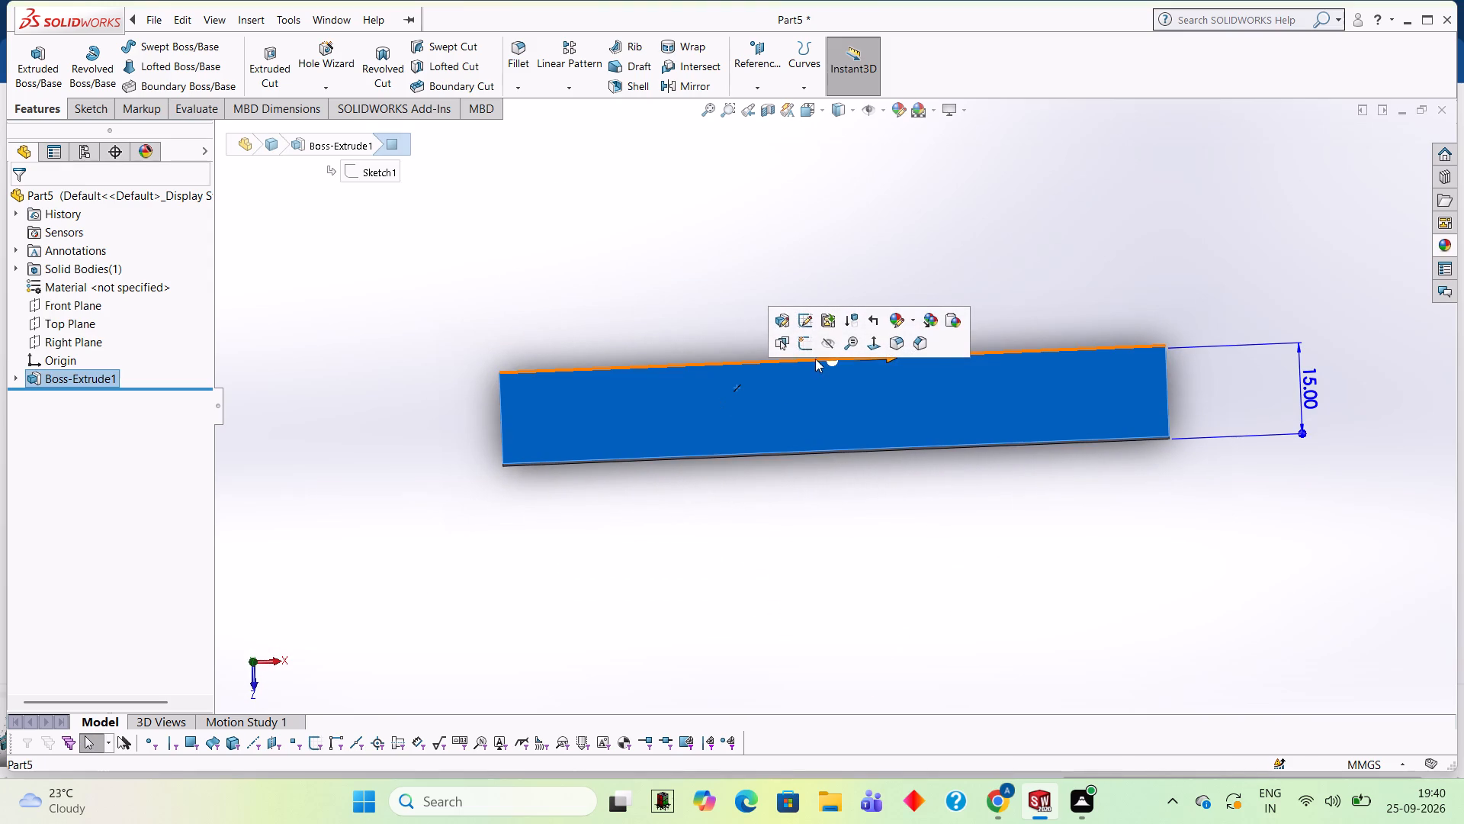
left_click(811, 338)
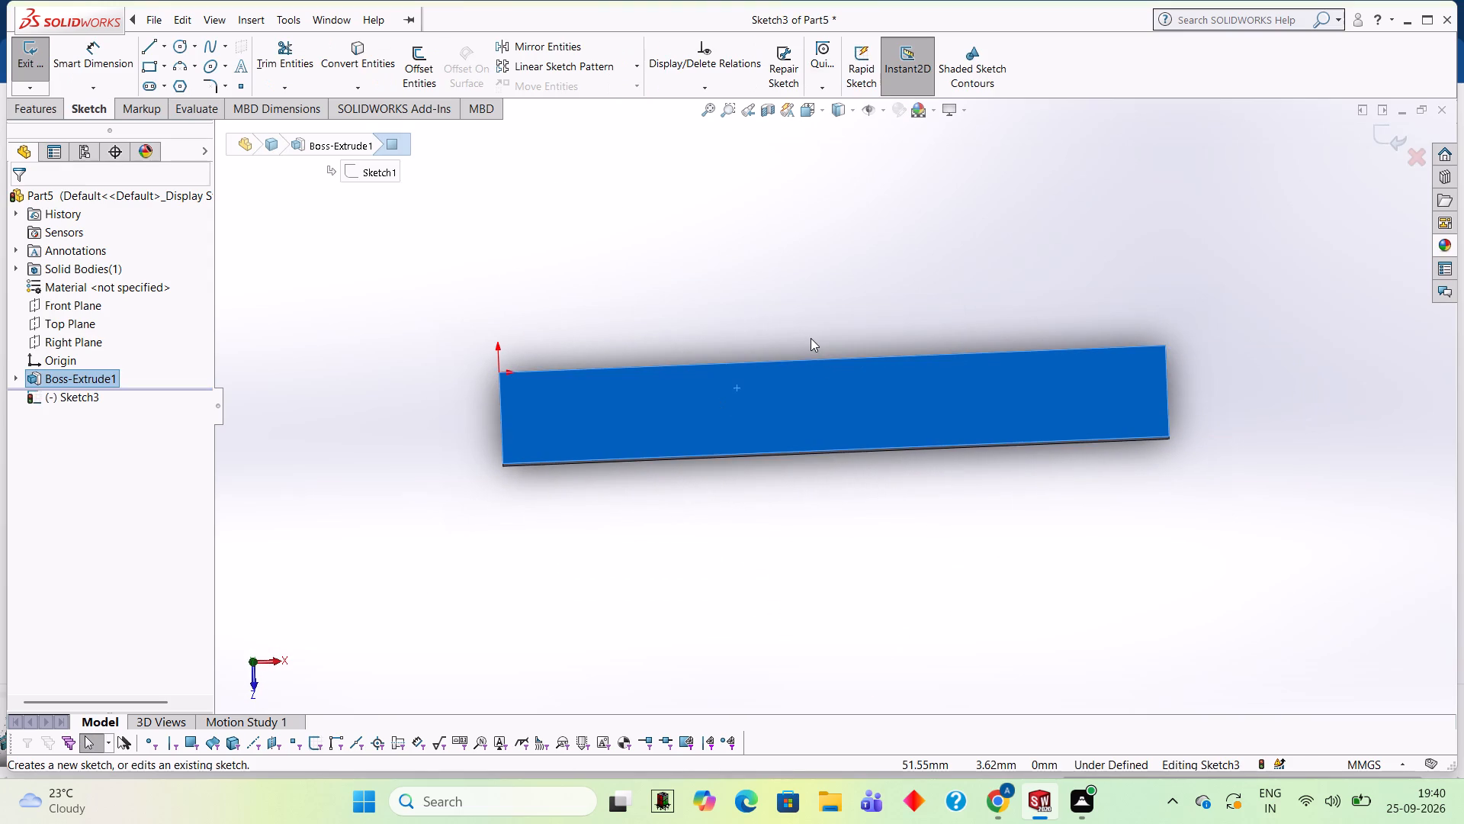
key("ctrl+8")
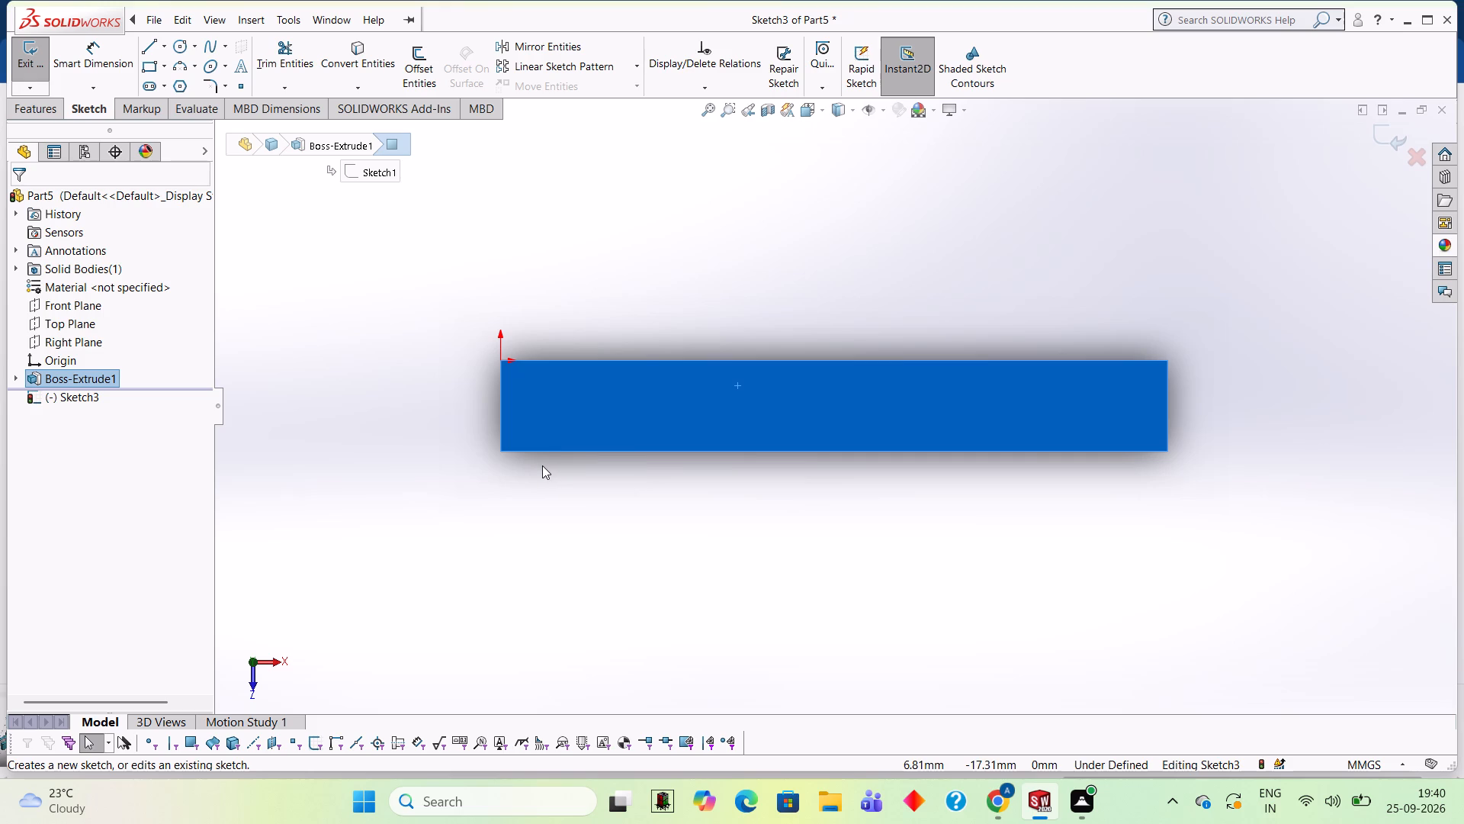
left_click(155, 46)
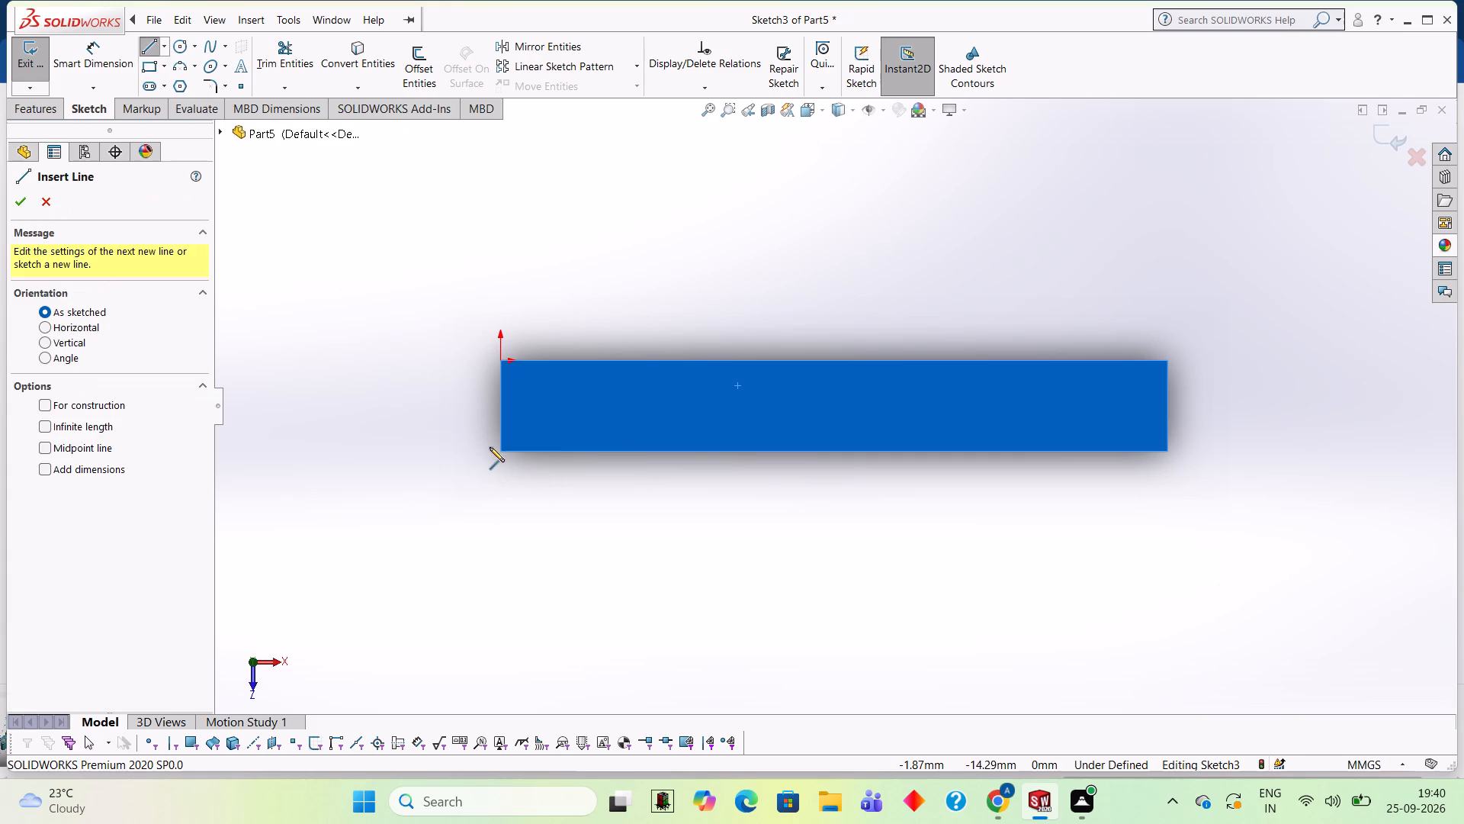
left_click(502, 452)
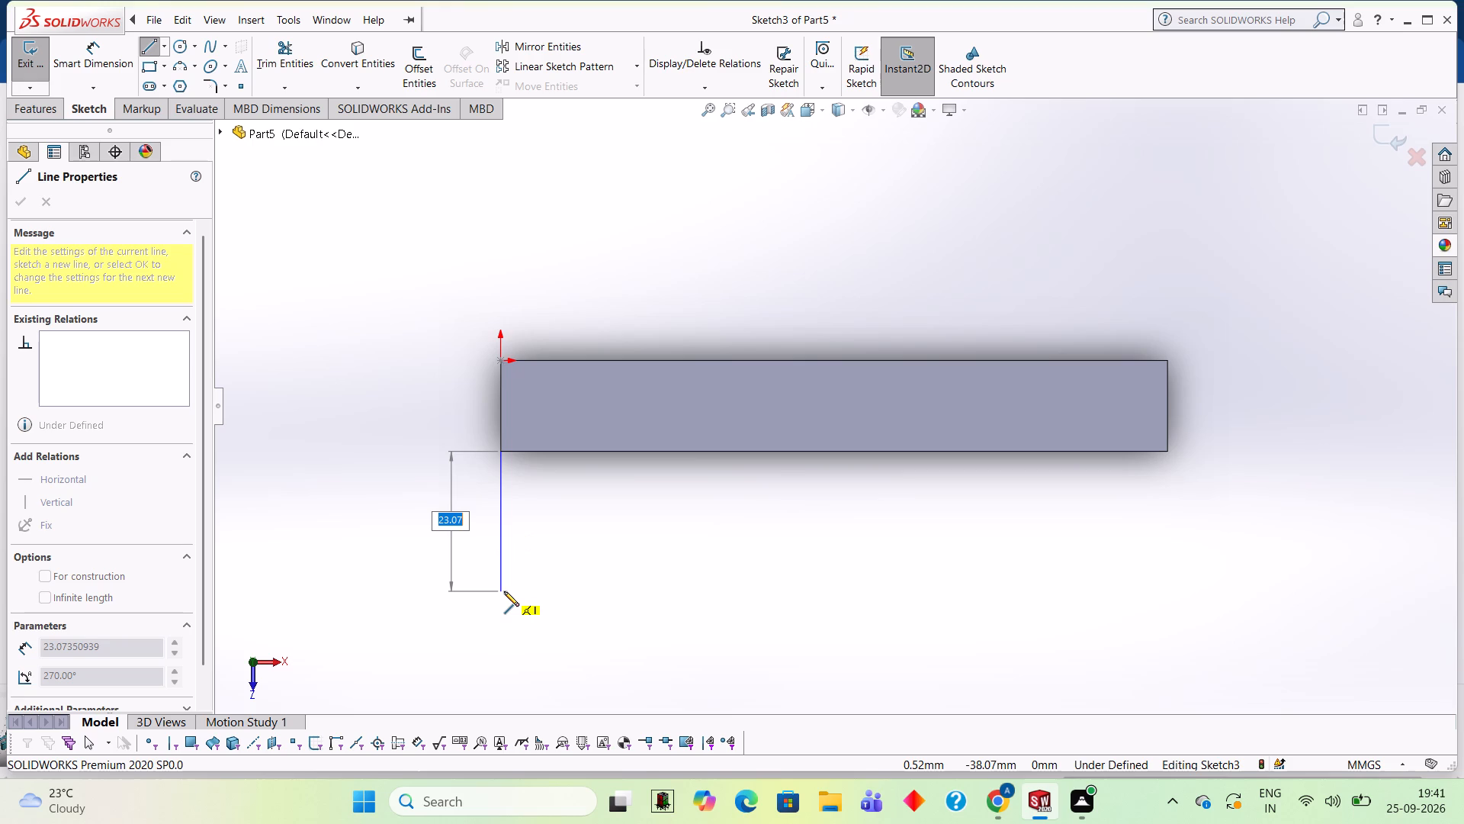
key("3")
key("0")
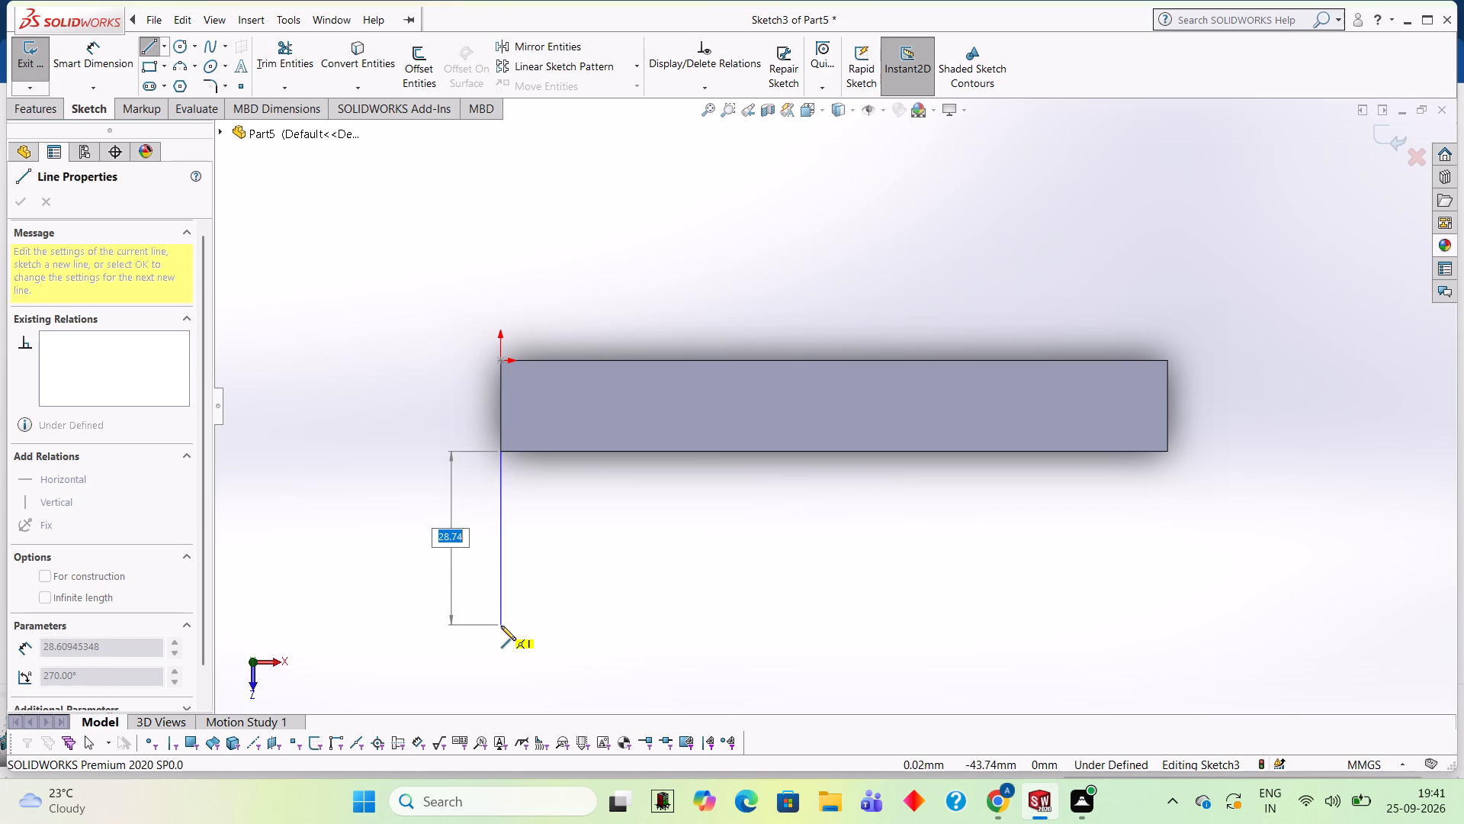
type("30")
key("Return")
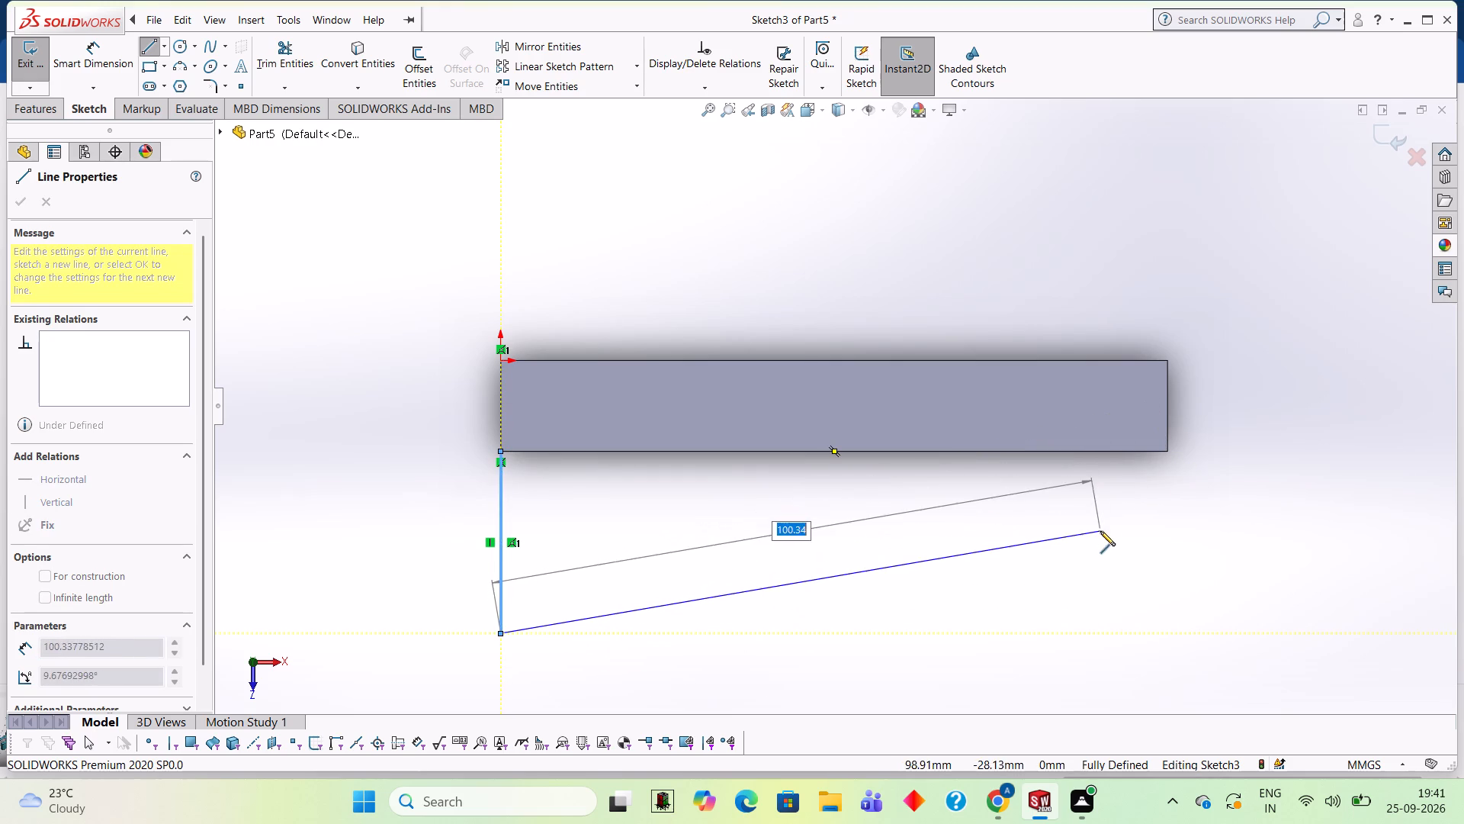
left_click(1165, 450)
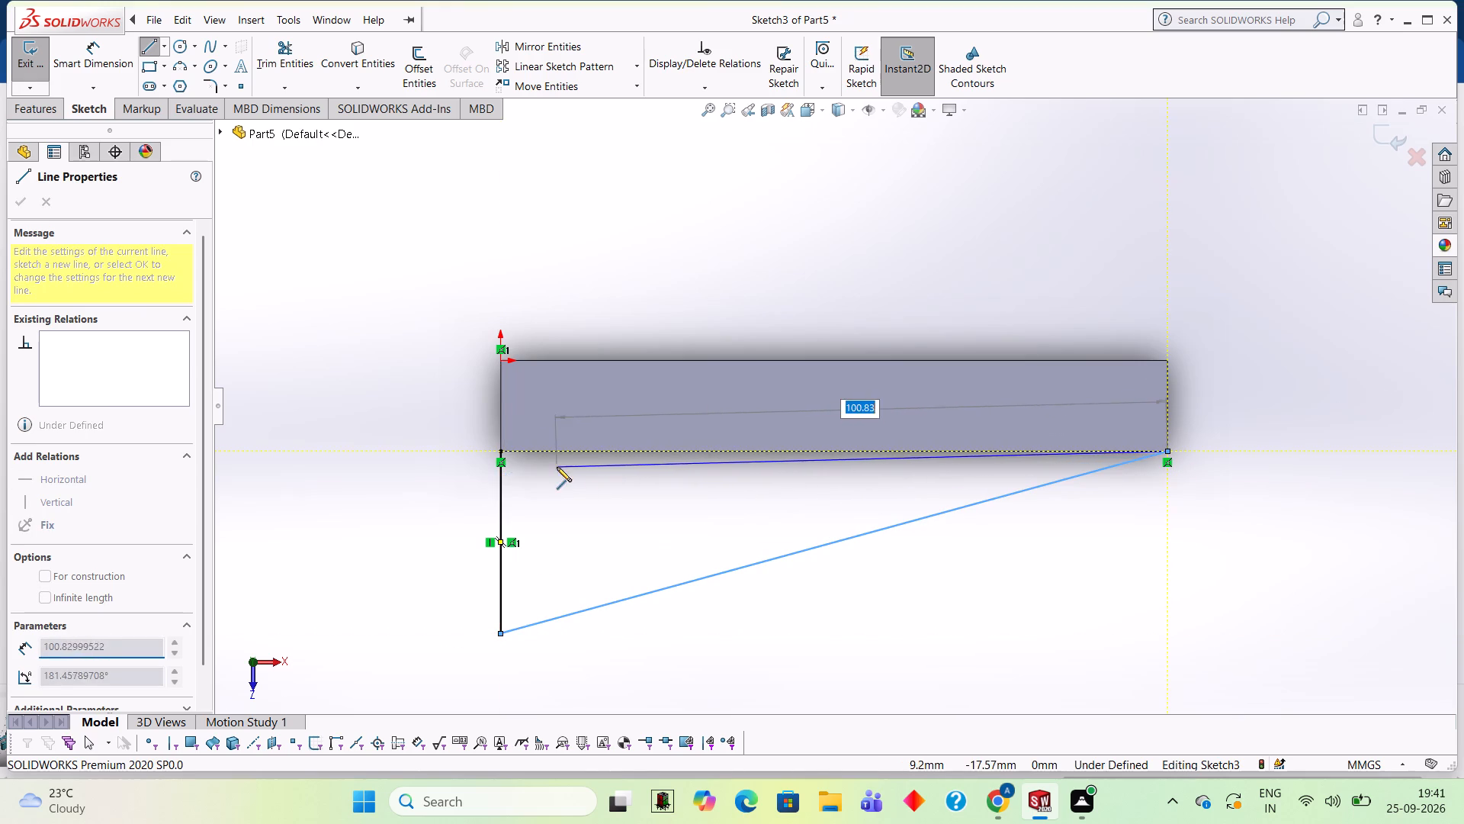
left_click(499, 450)
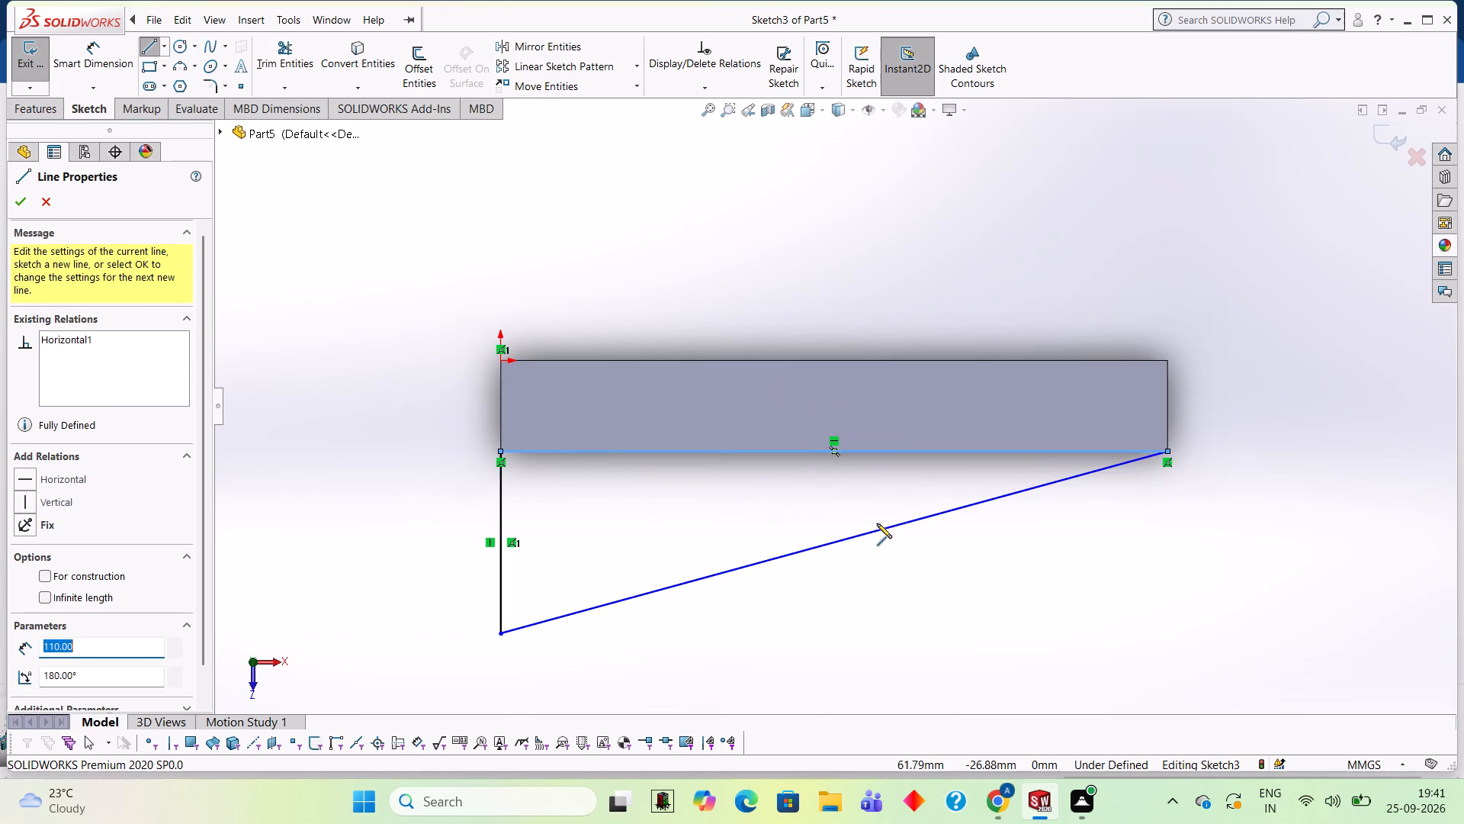
Extrude the triangle as a merged boss with a blind depth of 12 mm, reversed to go downward from the top face.
middle_click_drag(917, 623, 944, 493)
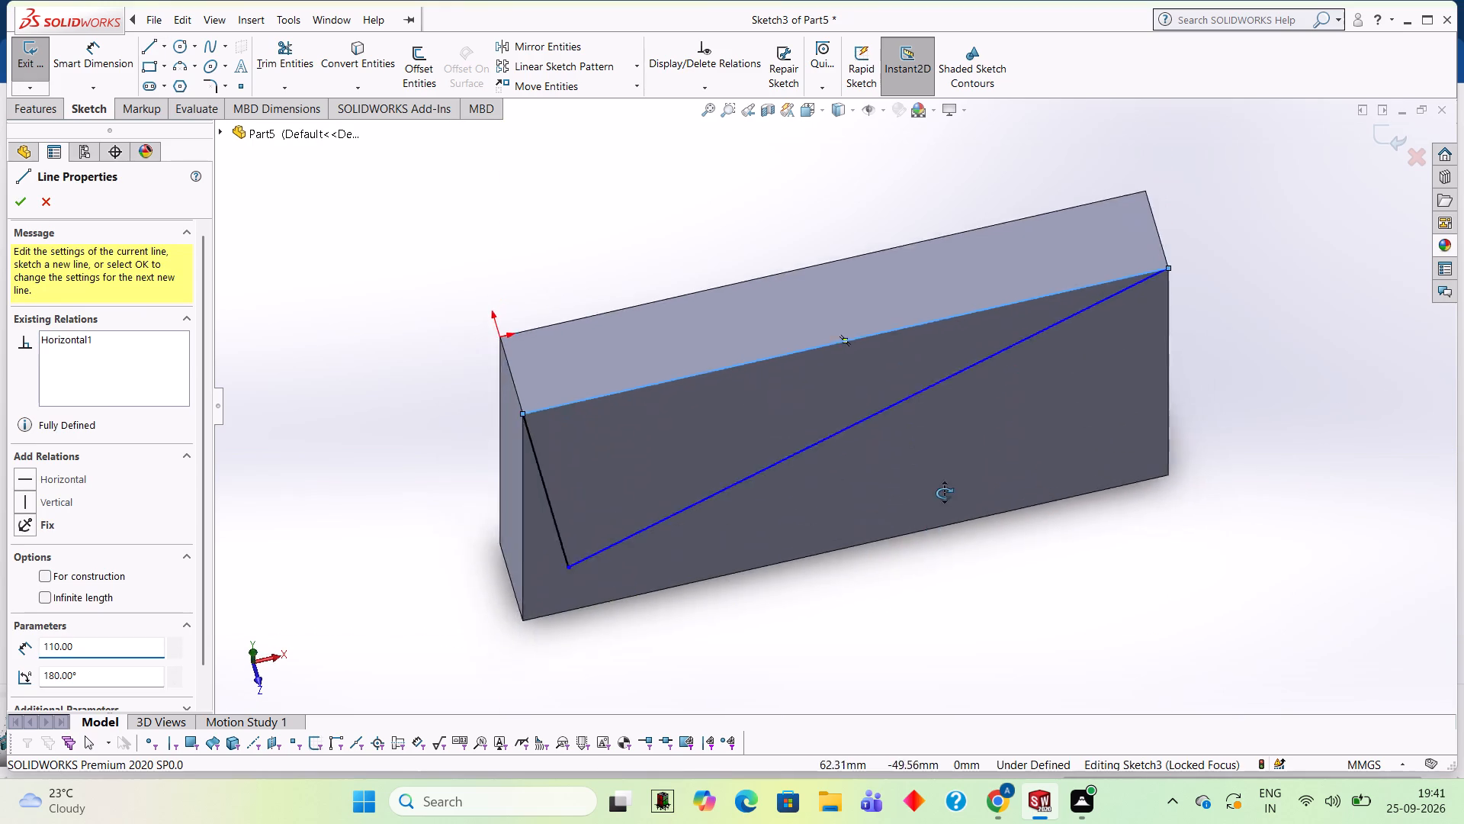
middle_click_drag(944, 493, 906, 459)
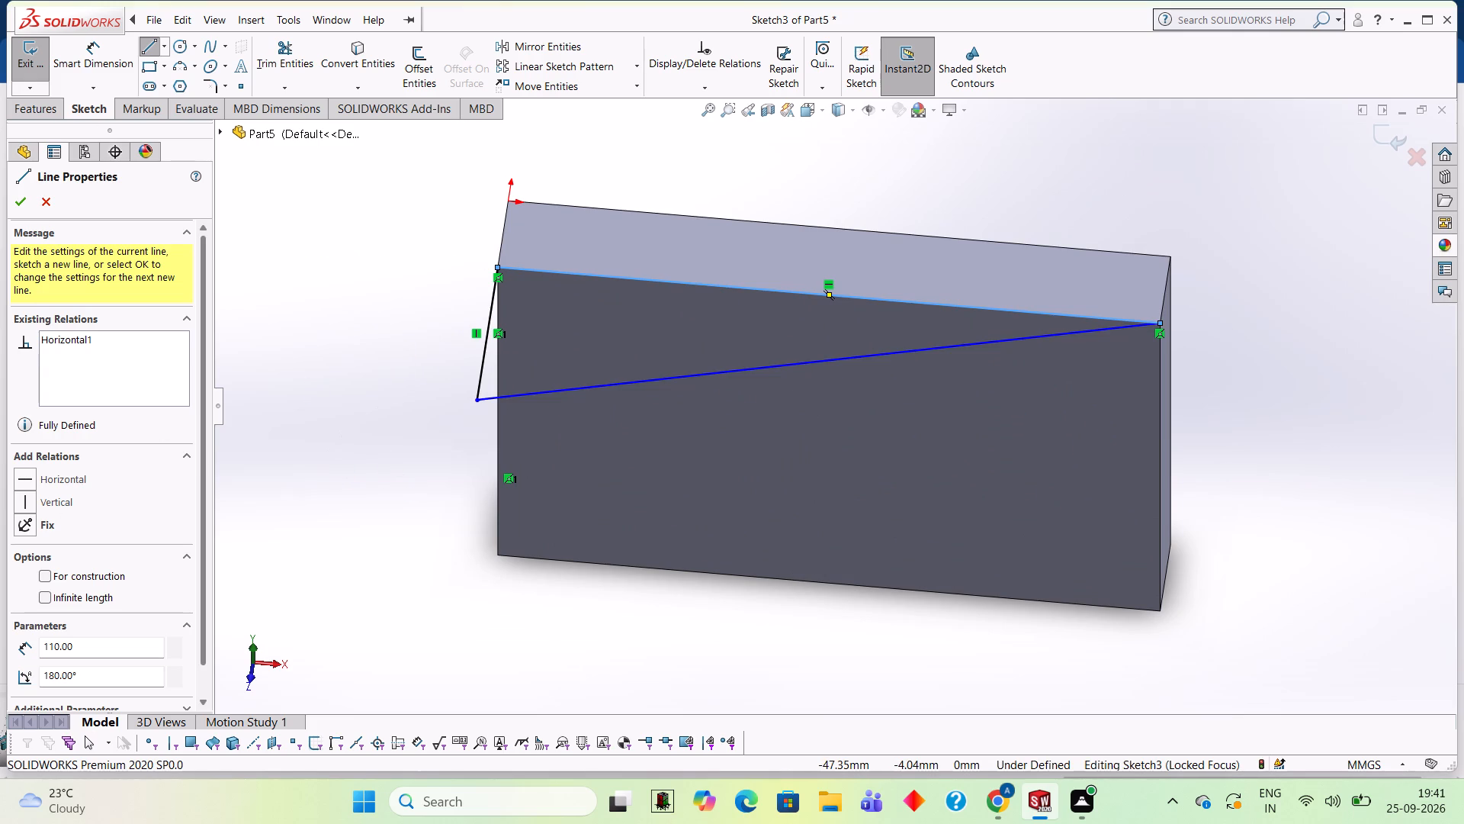
left_click(44, 103)
left_click(45, 85)
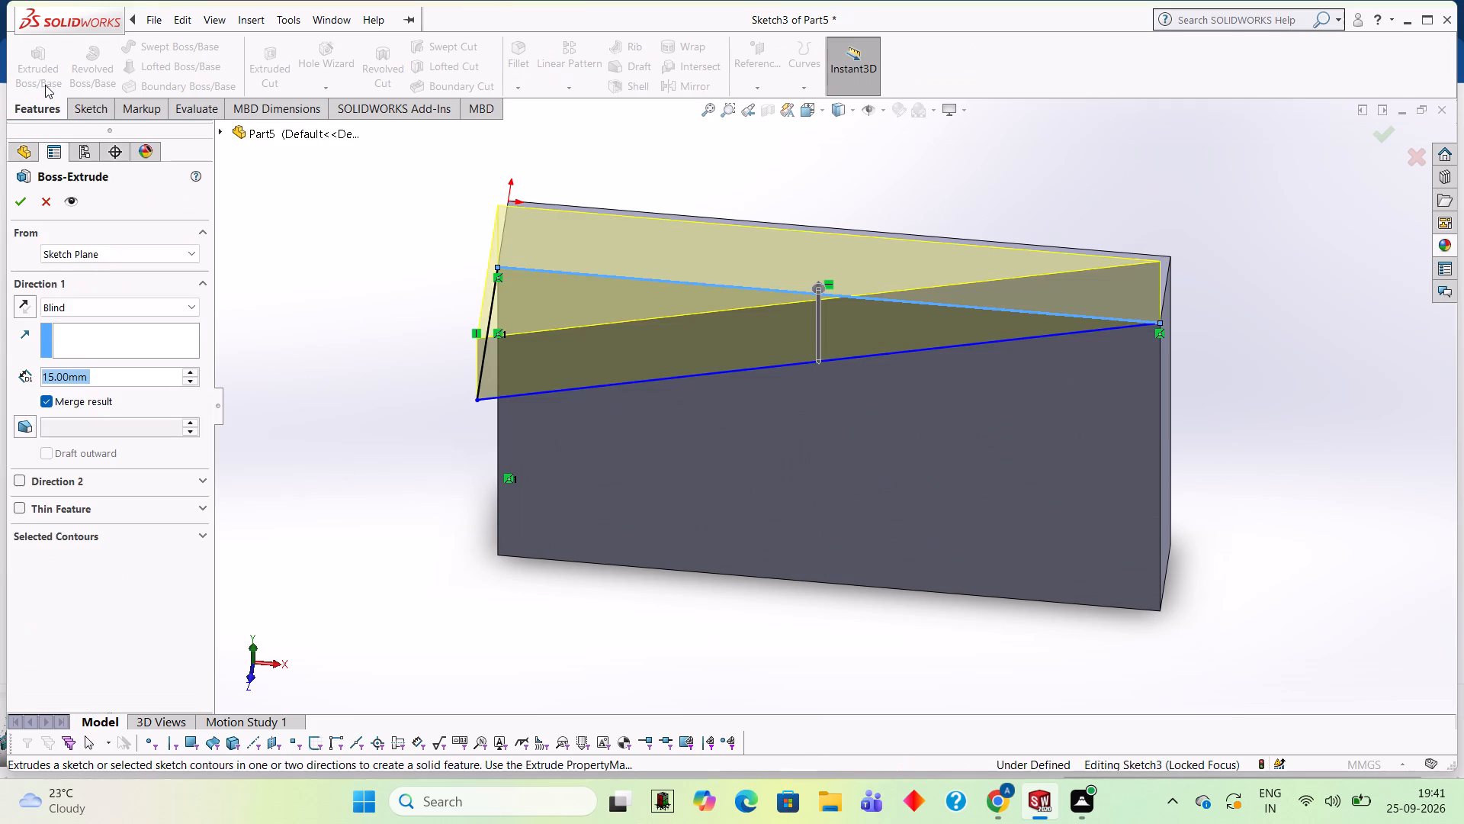
scroll(355, 346, "down", 1)
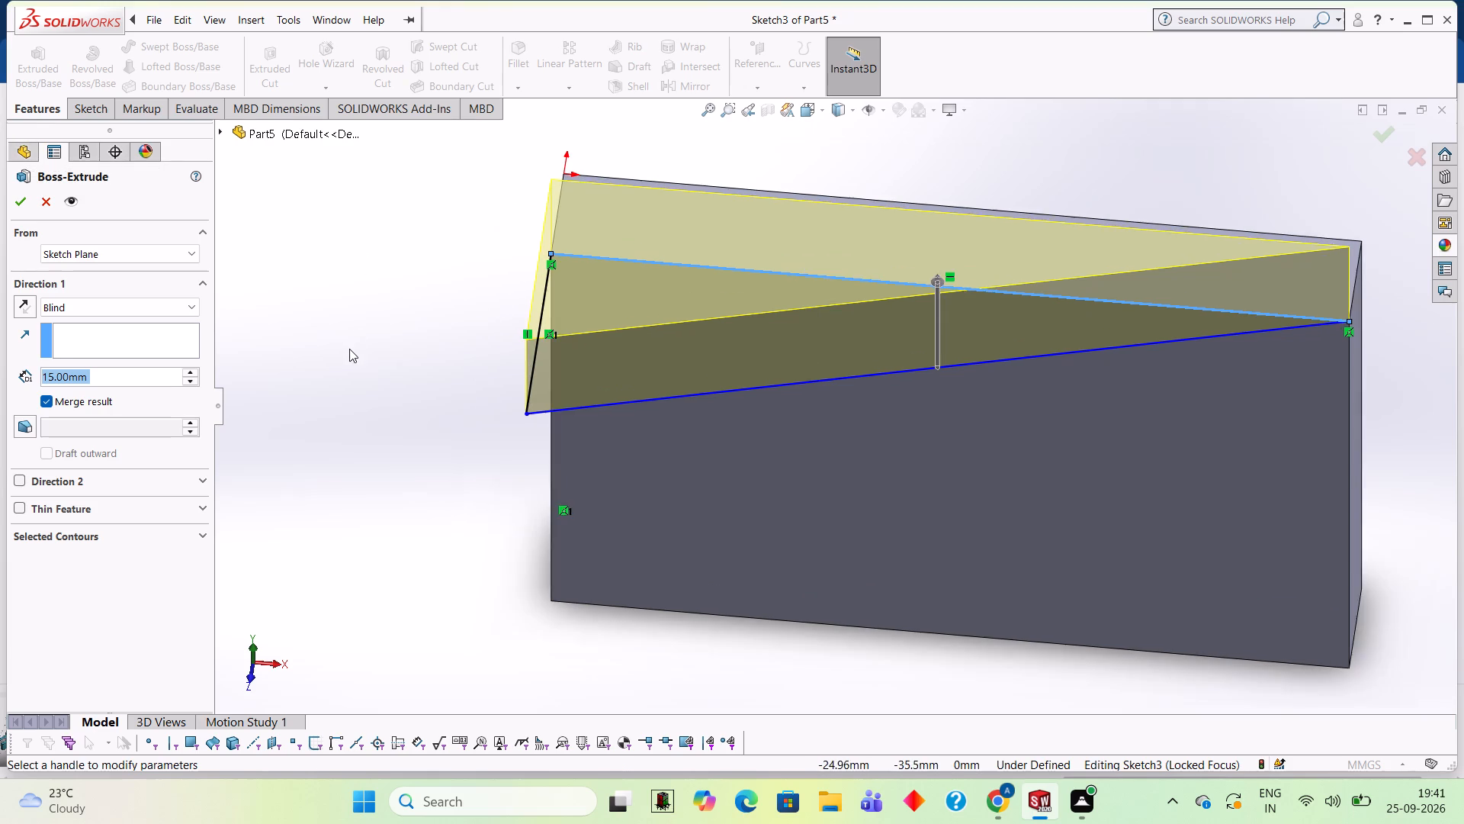
middle_click_drag(348, 349, 383, 265)
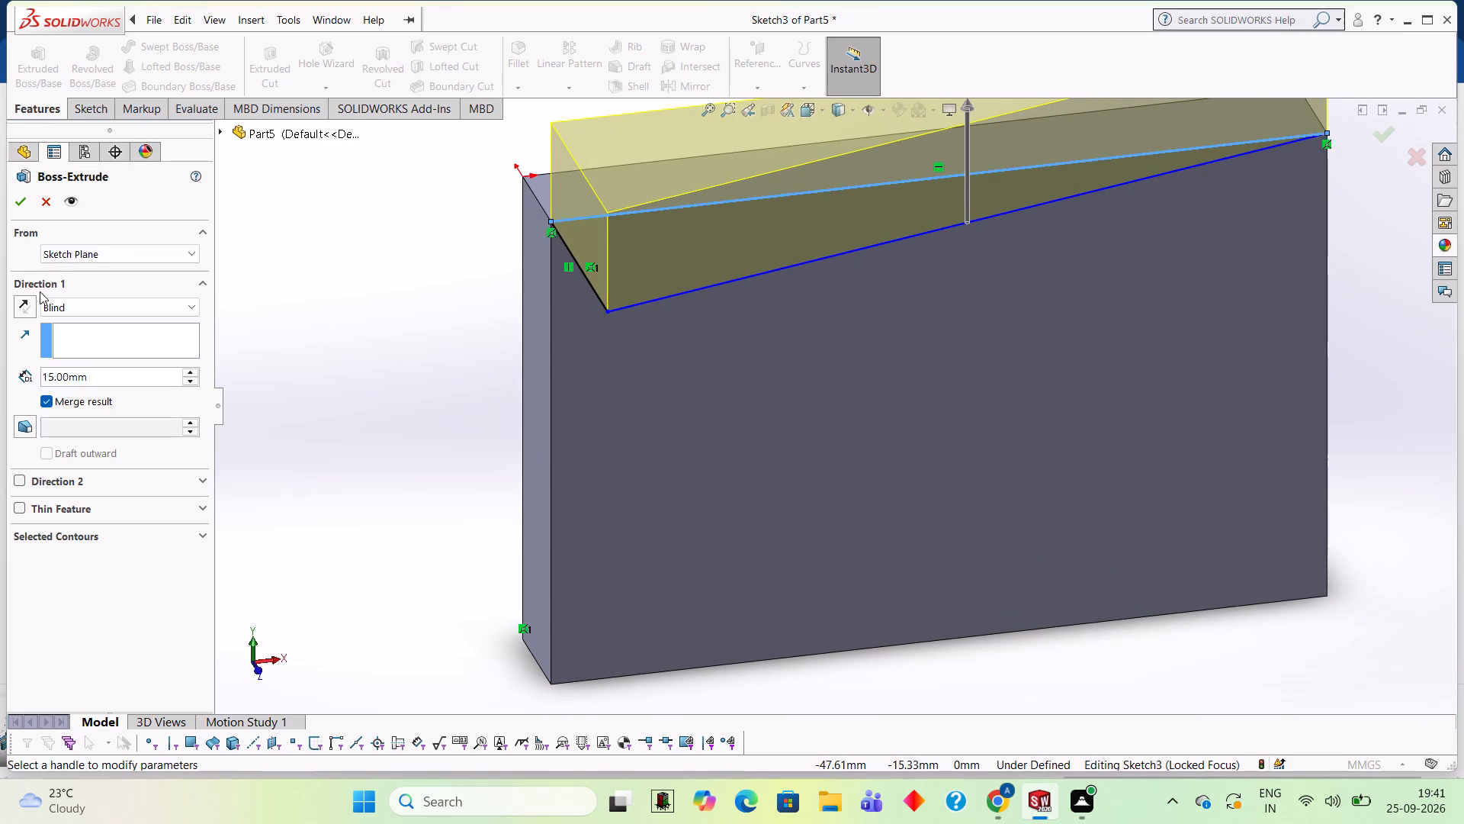
left_click(30, 301)
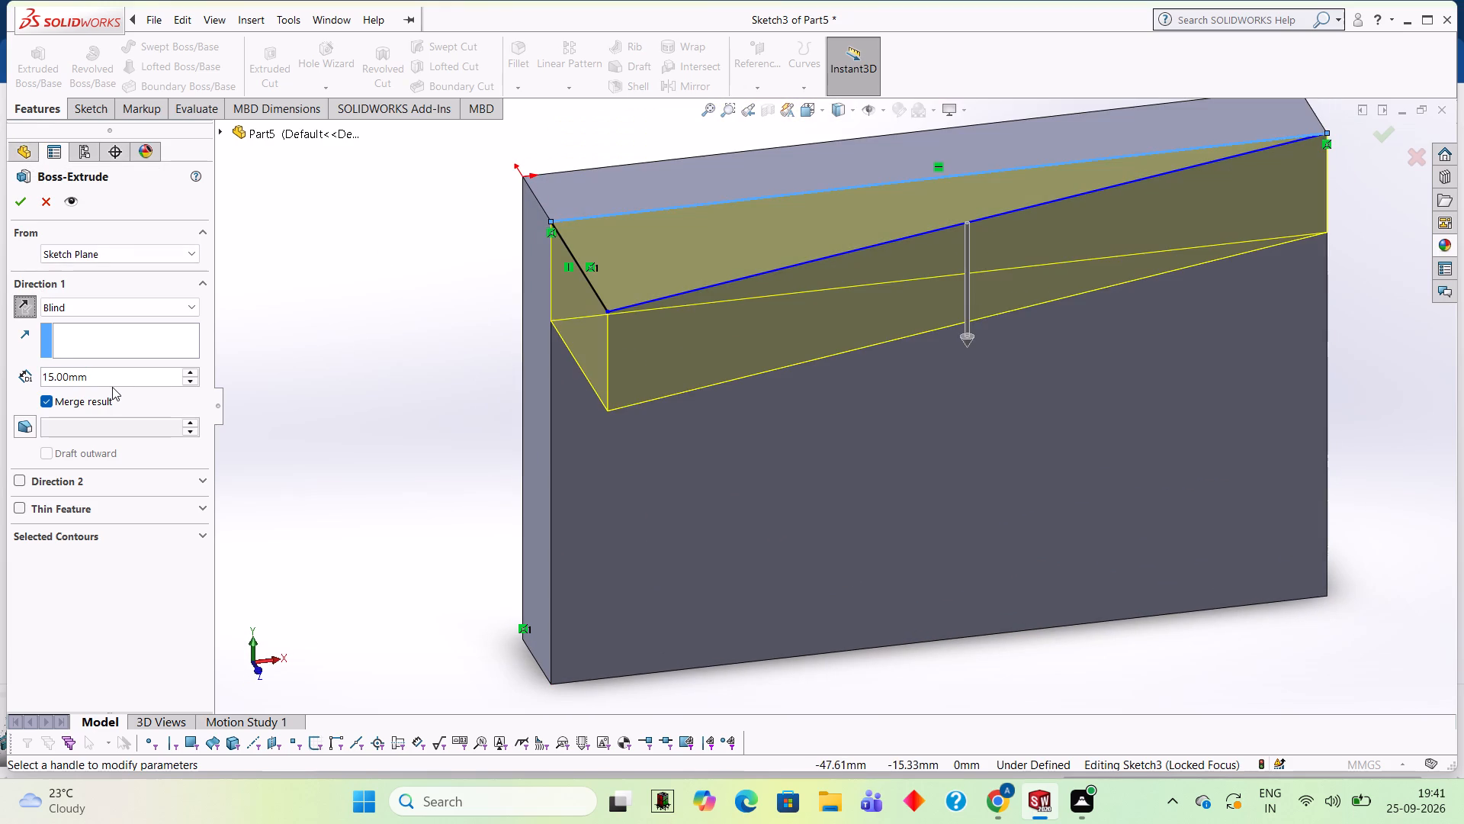
left_click(113, 381)
key("BackSpace")
key("BackSpace")
key("BackSpace")
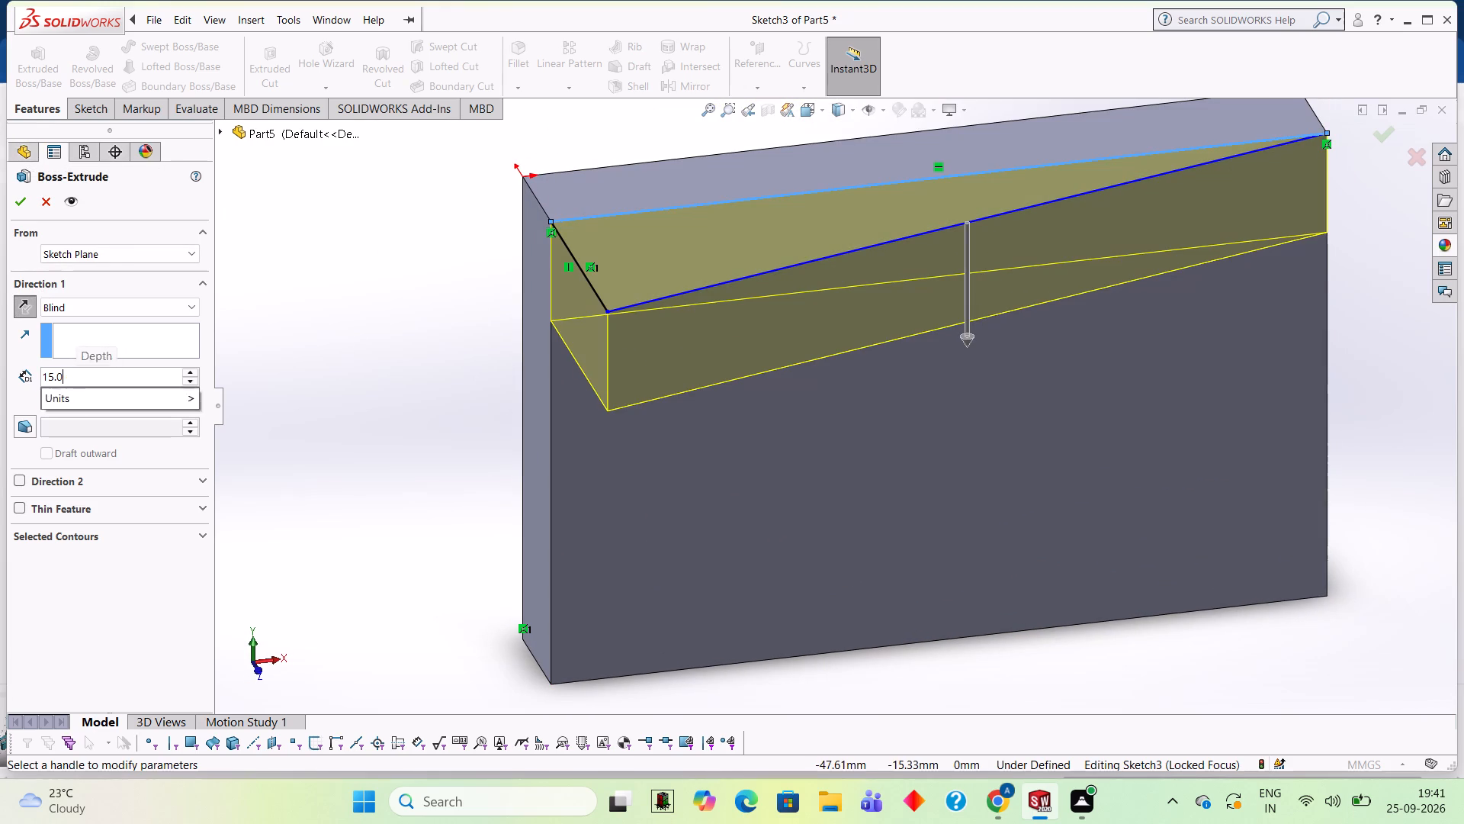
key("BackSpace")
key("BackSpace")
key("BackSpace")
key("2")
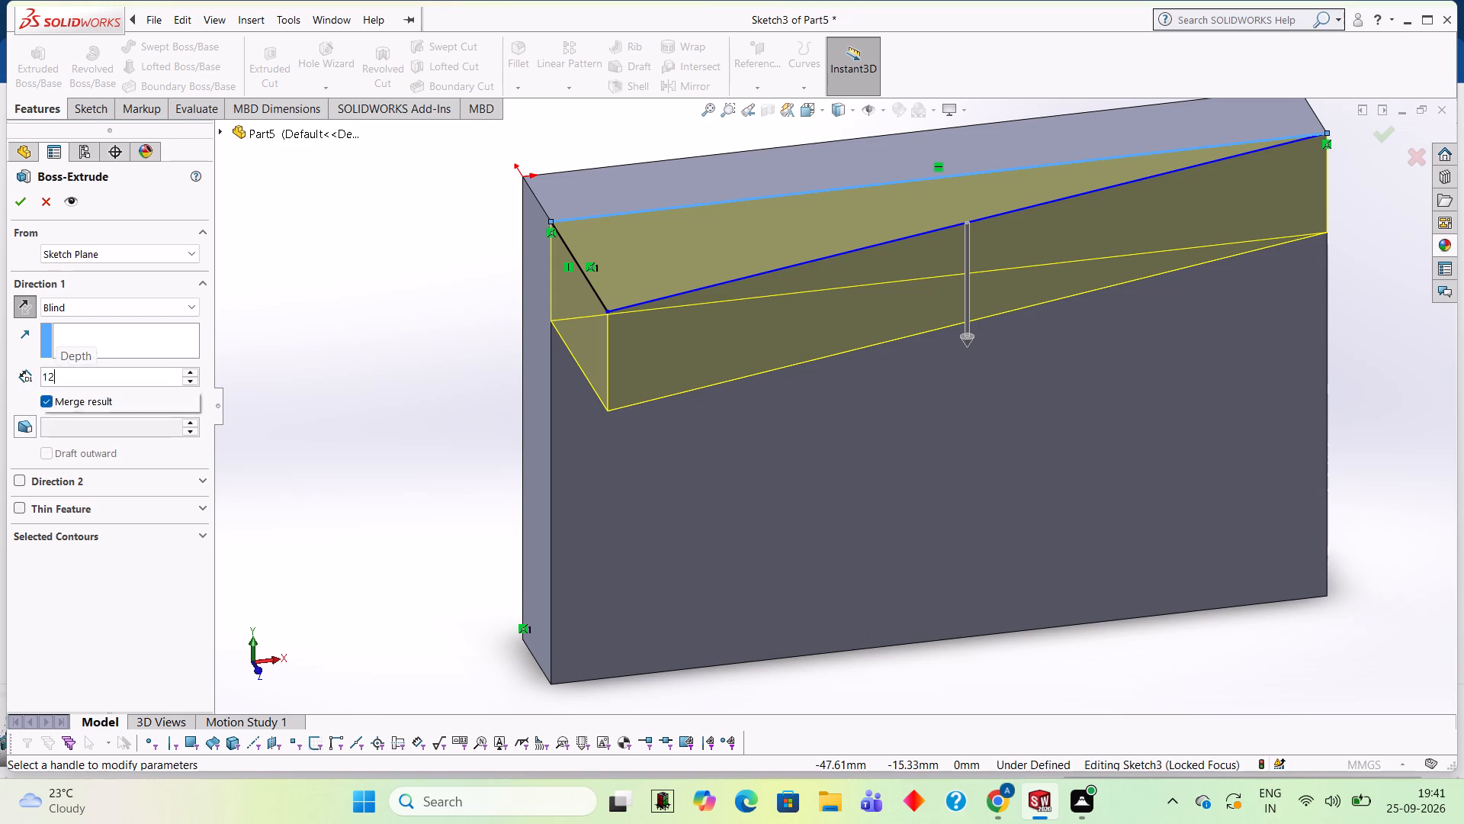
key("Return")
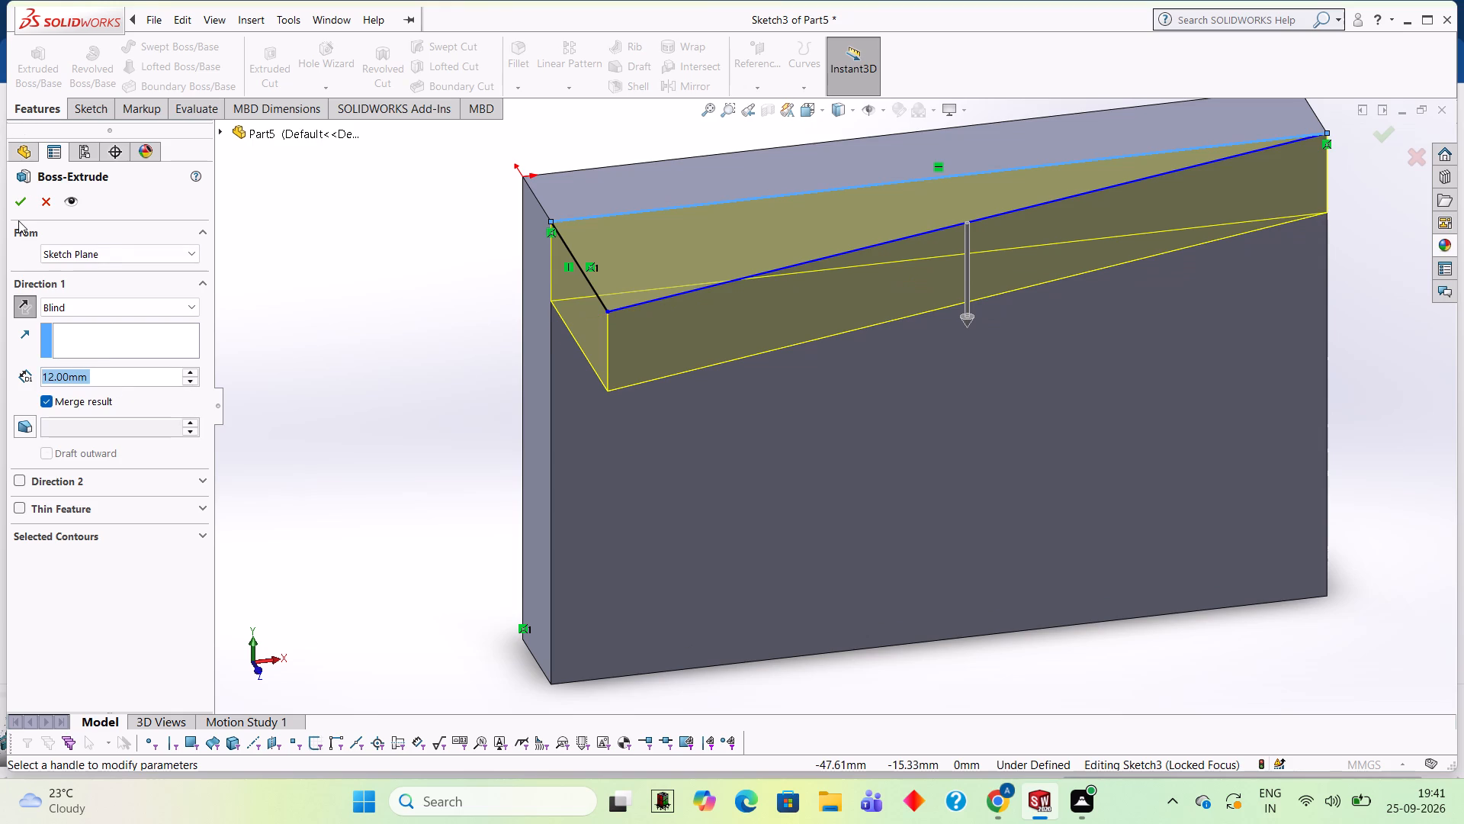
left_click(11, 201)
left_click(323, 299)
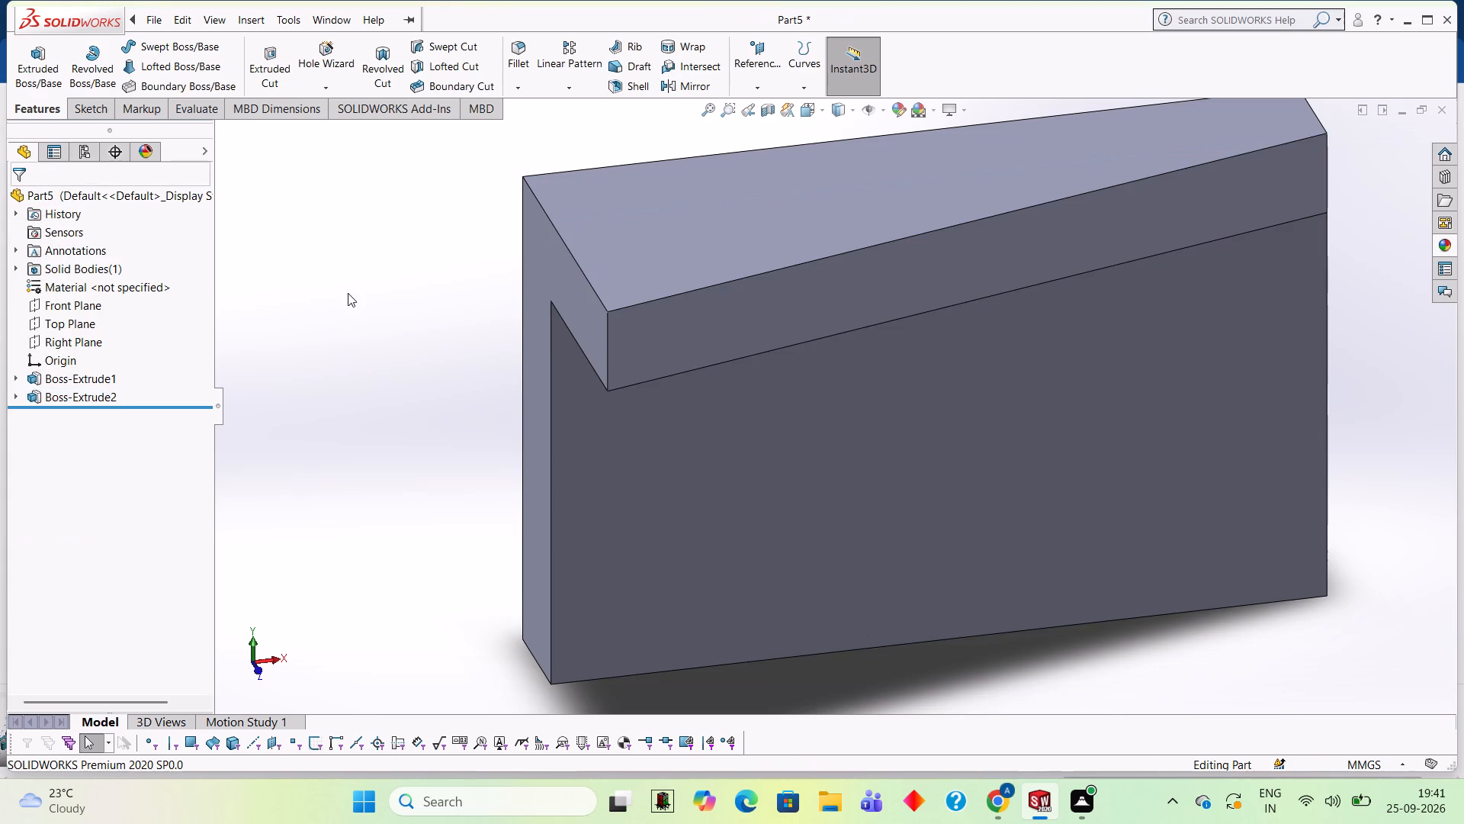
Inspect the plate and its triangular flange from the front, from below and from the side.
scroll(352, 283, "up", 2)
middle_click_drag(412, 309, 425, 240)
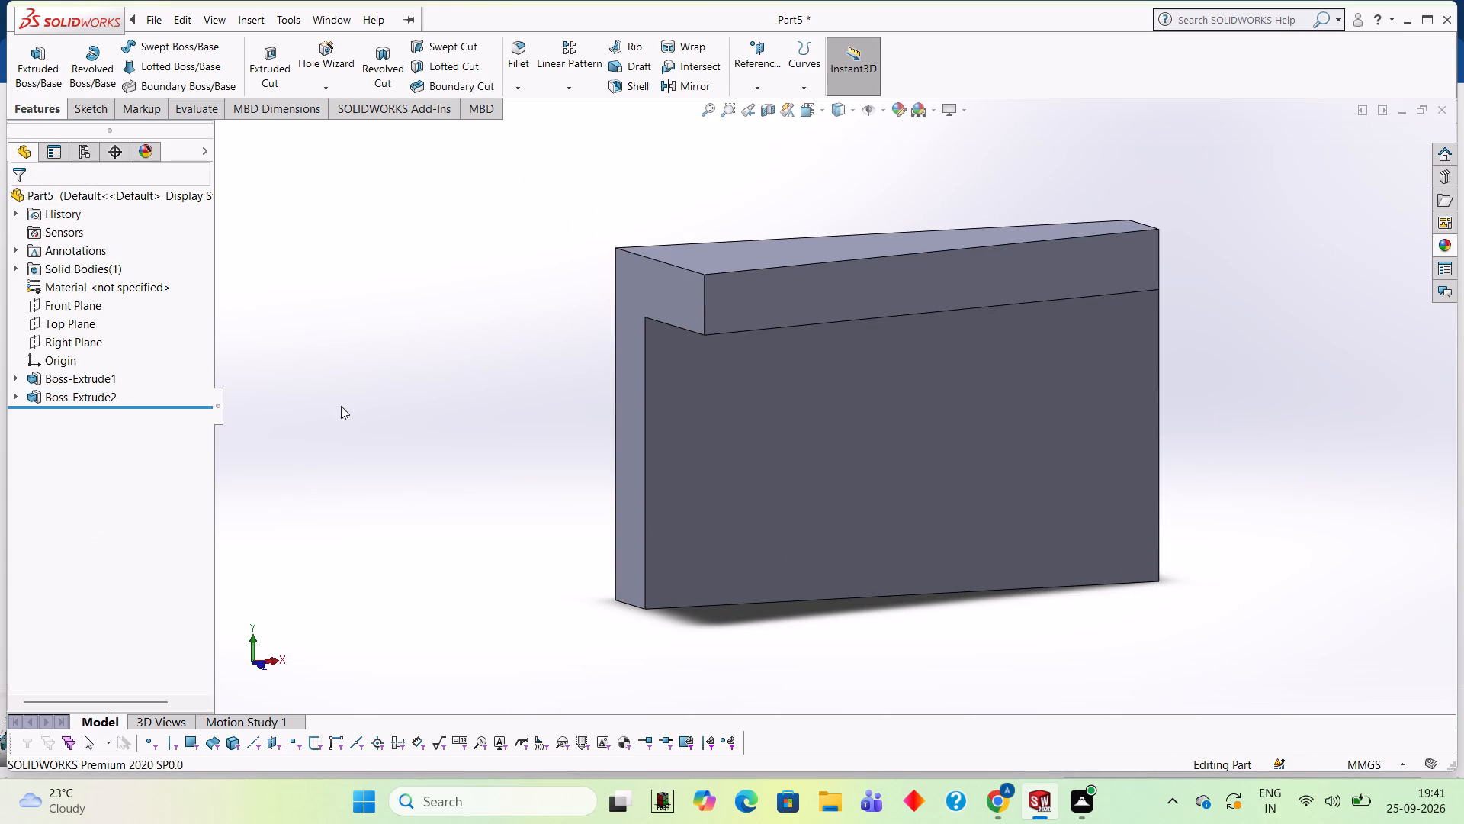
middle_click_drag(451, 377, 396, 241)
middle_click_drag(485, 407, 493, 295)
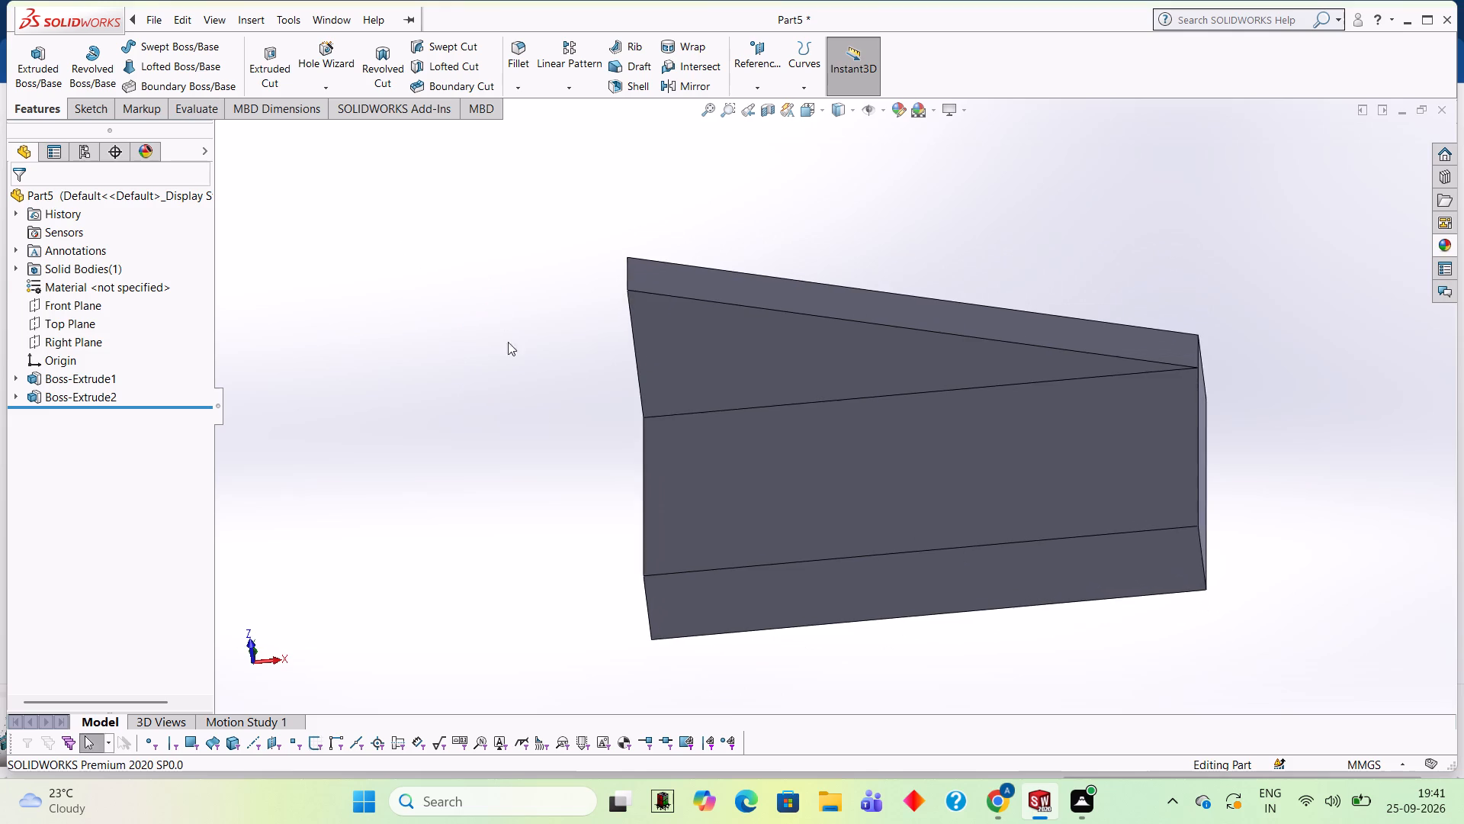
middle_click_drag(544, 416, 541, 323)
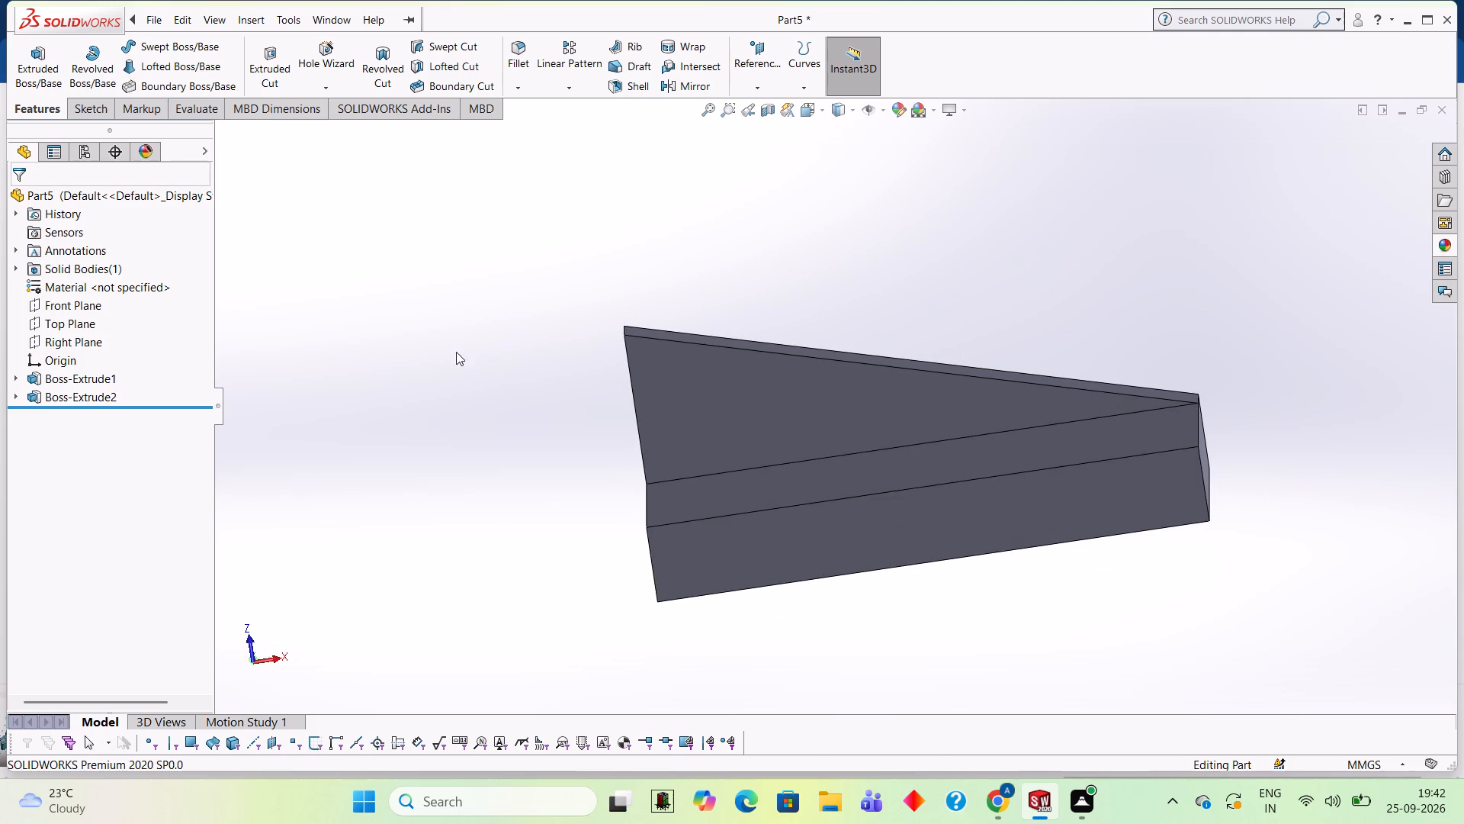
middle_click_drag(407, 251, 496, 391)
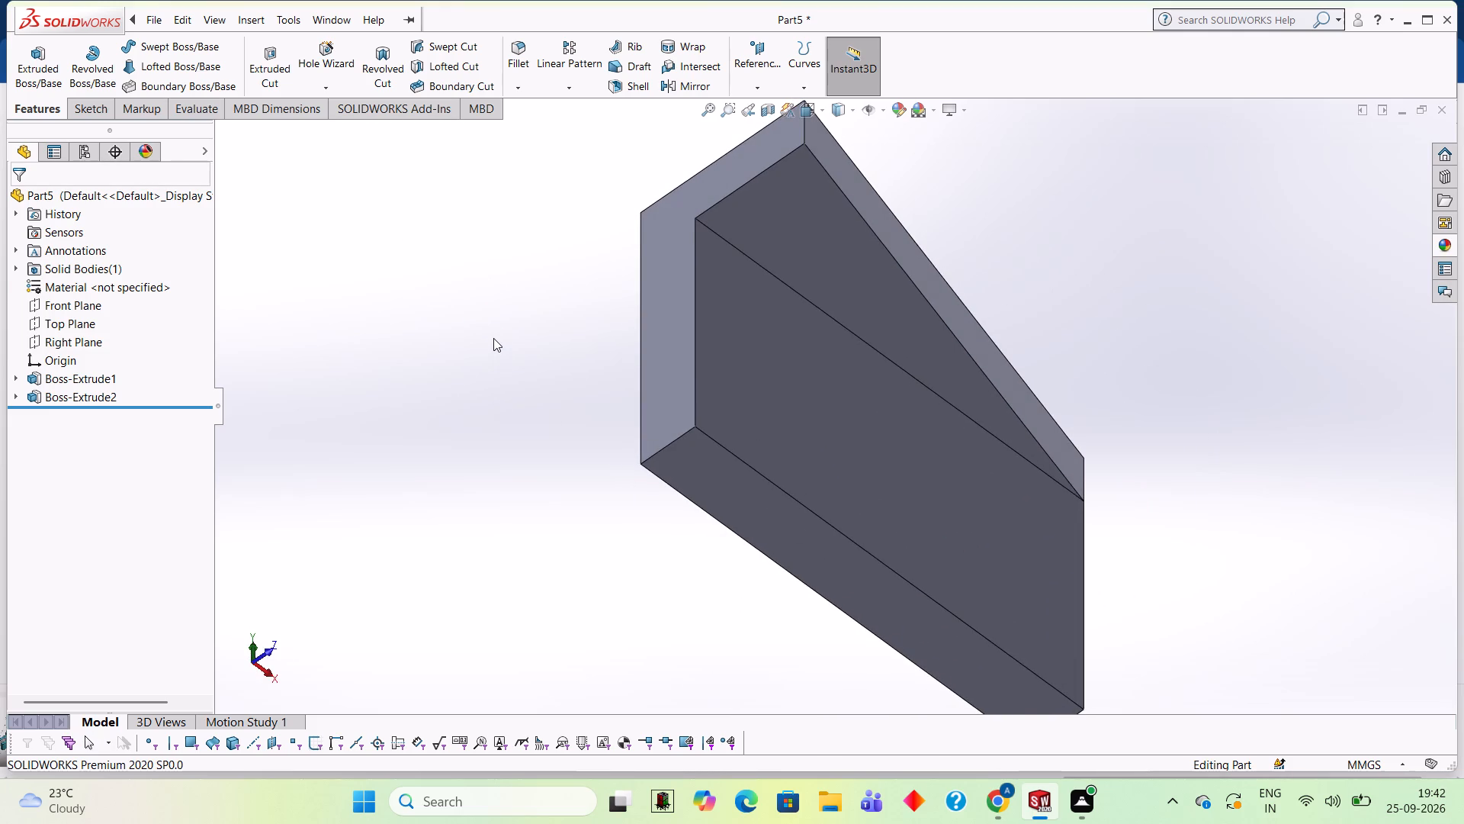
scroll(493, 338, "up", 1)
middle_click_drag(493, 338, 458, 338)
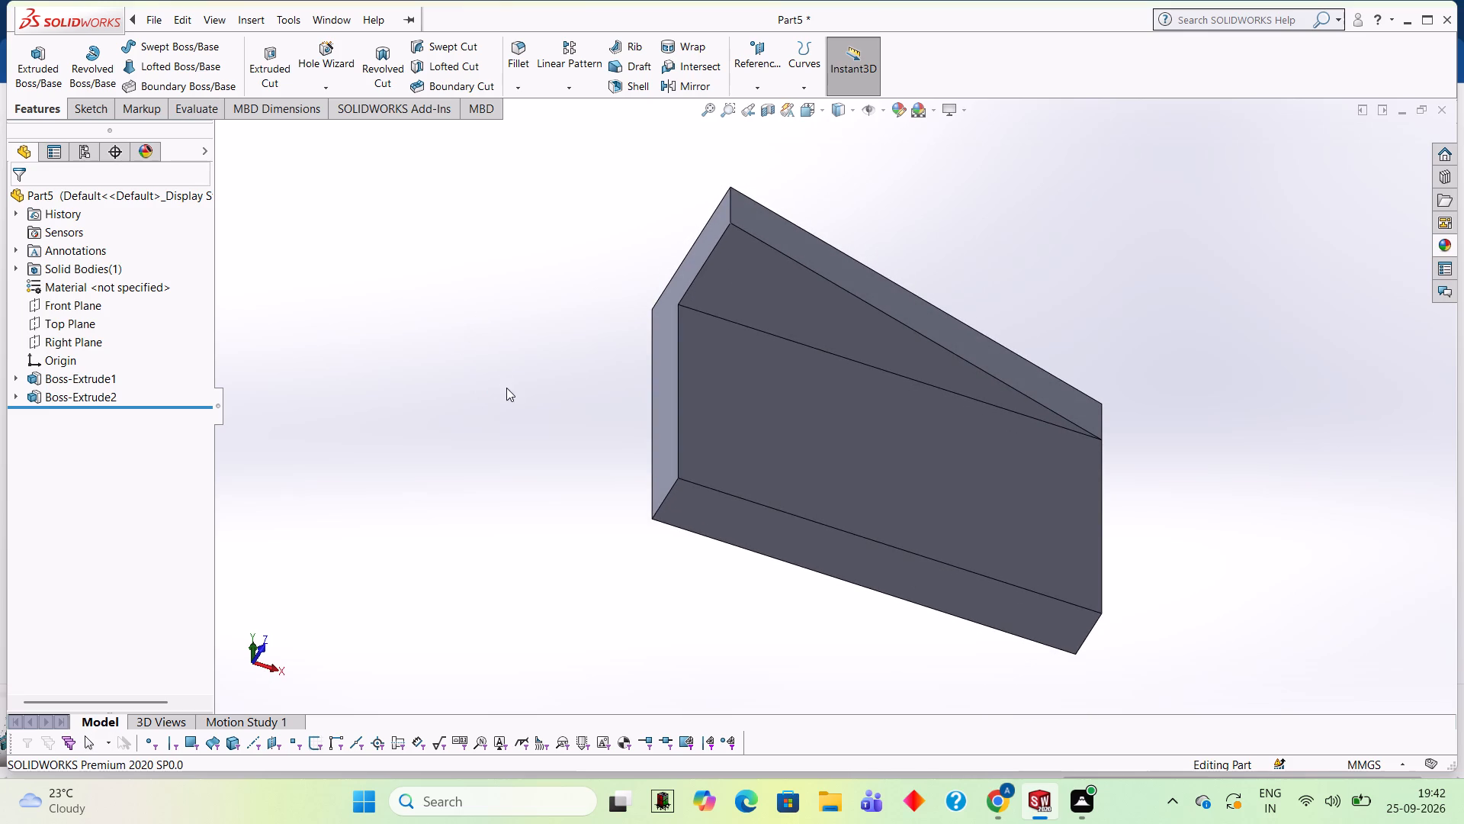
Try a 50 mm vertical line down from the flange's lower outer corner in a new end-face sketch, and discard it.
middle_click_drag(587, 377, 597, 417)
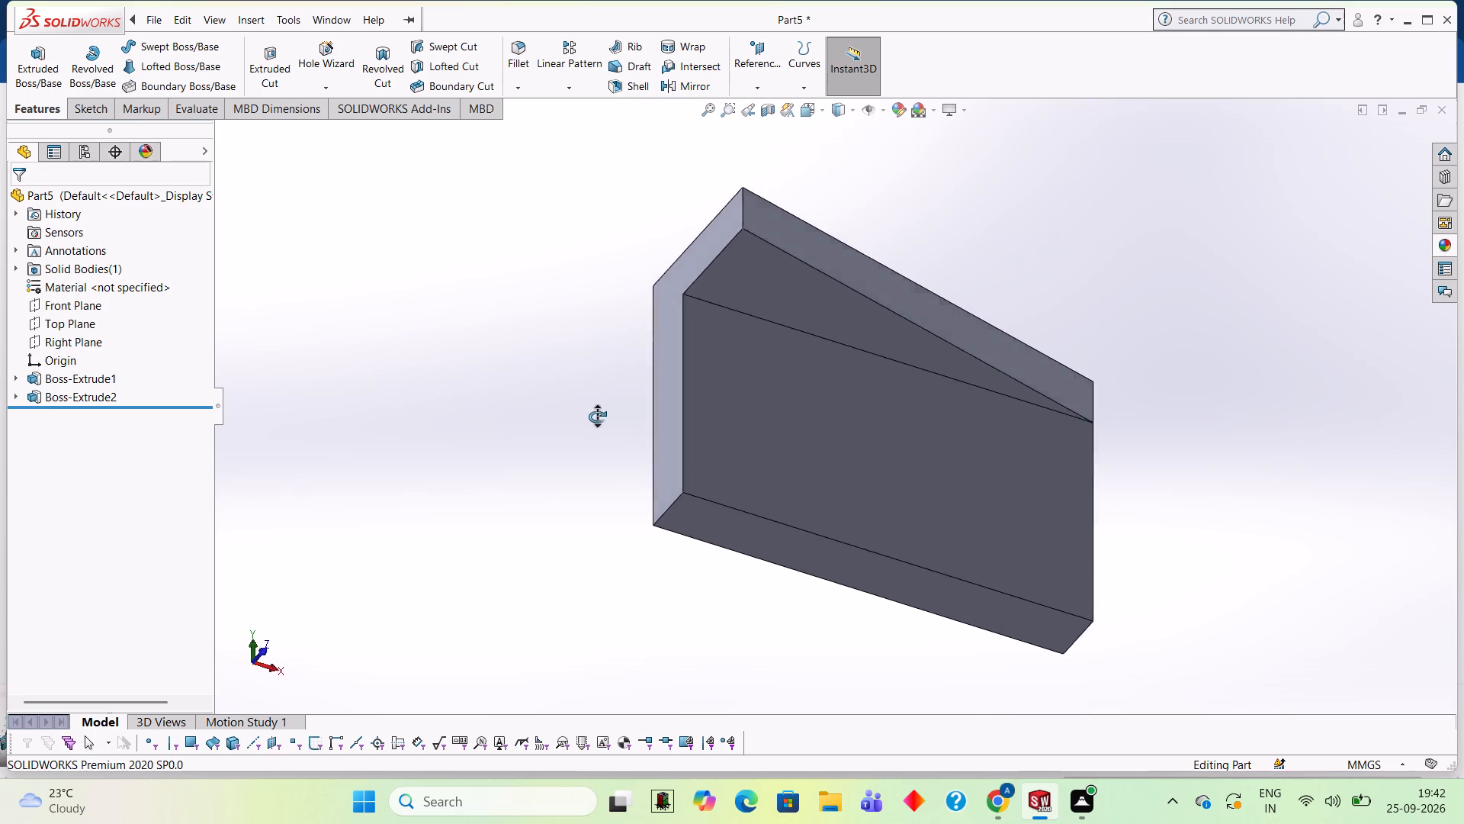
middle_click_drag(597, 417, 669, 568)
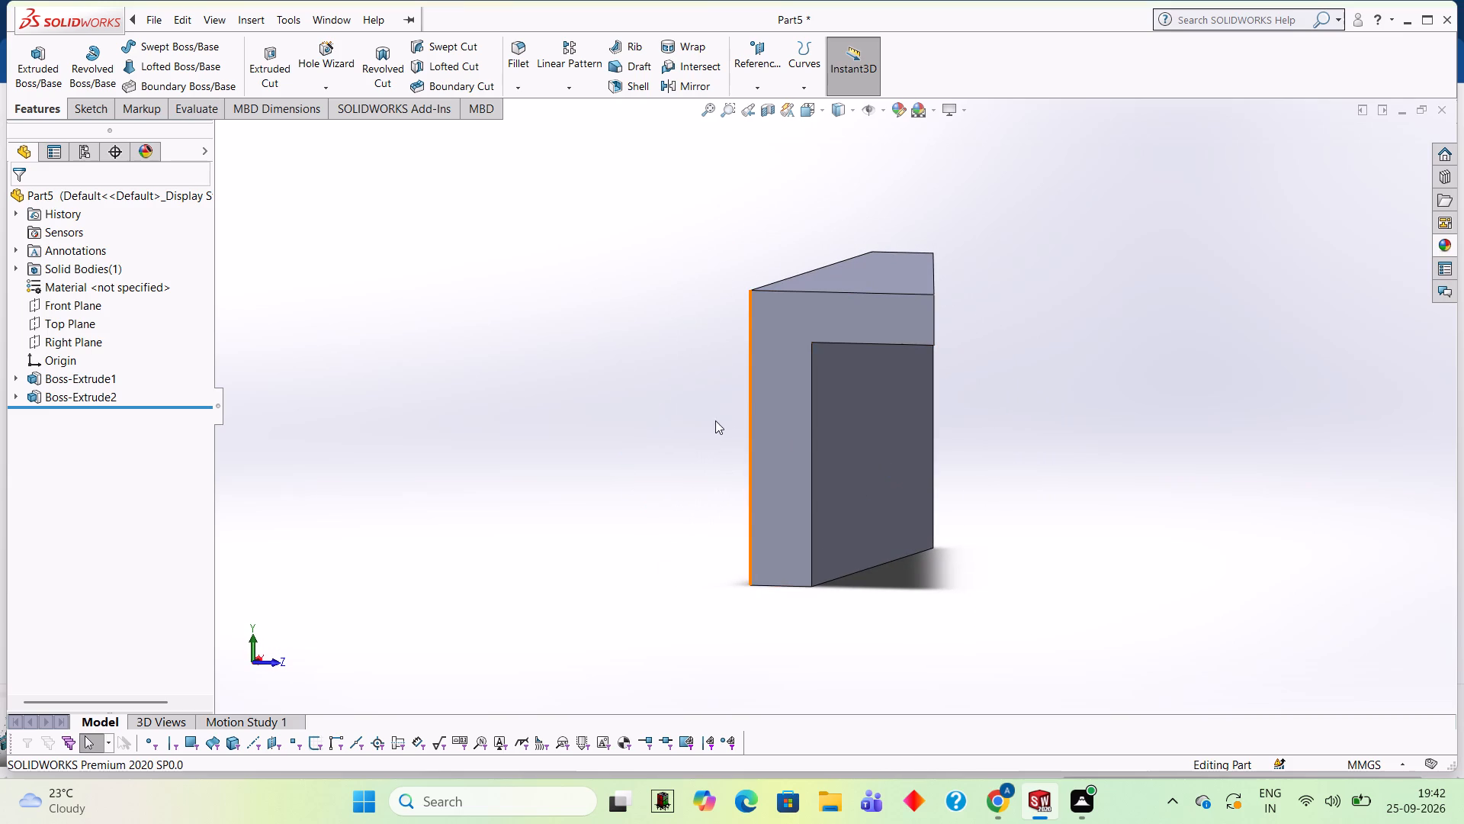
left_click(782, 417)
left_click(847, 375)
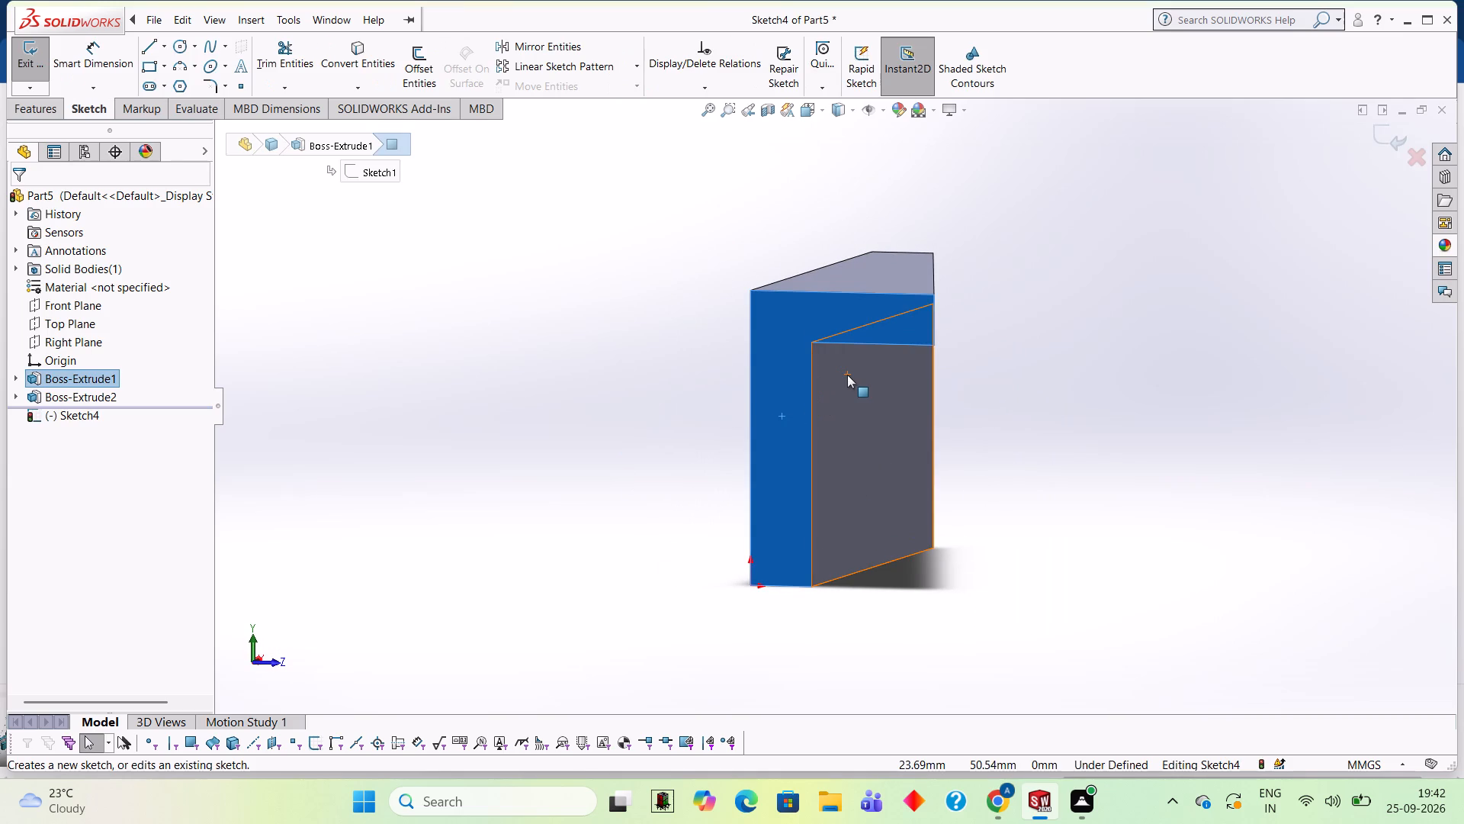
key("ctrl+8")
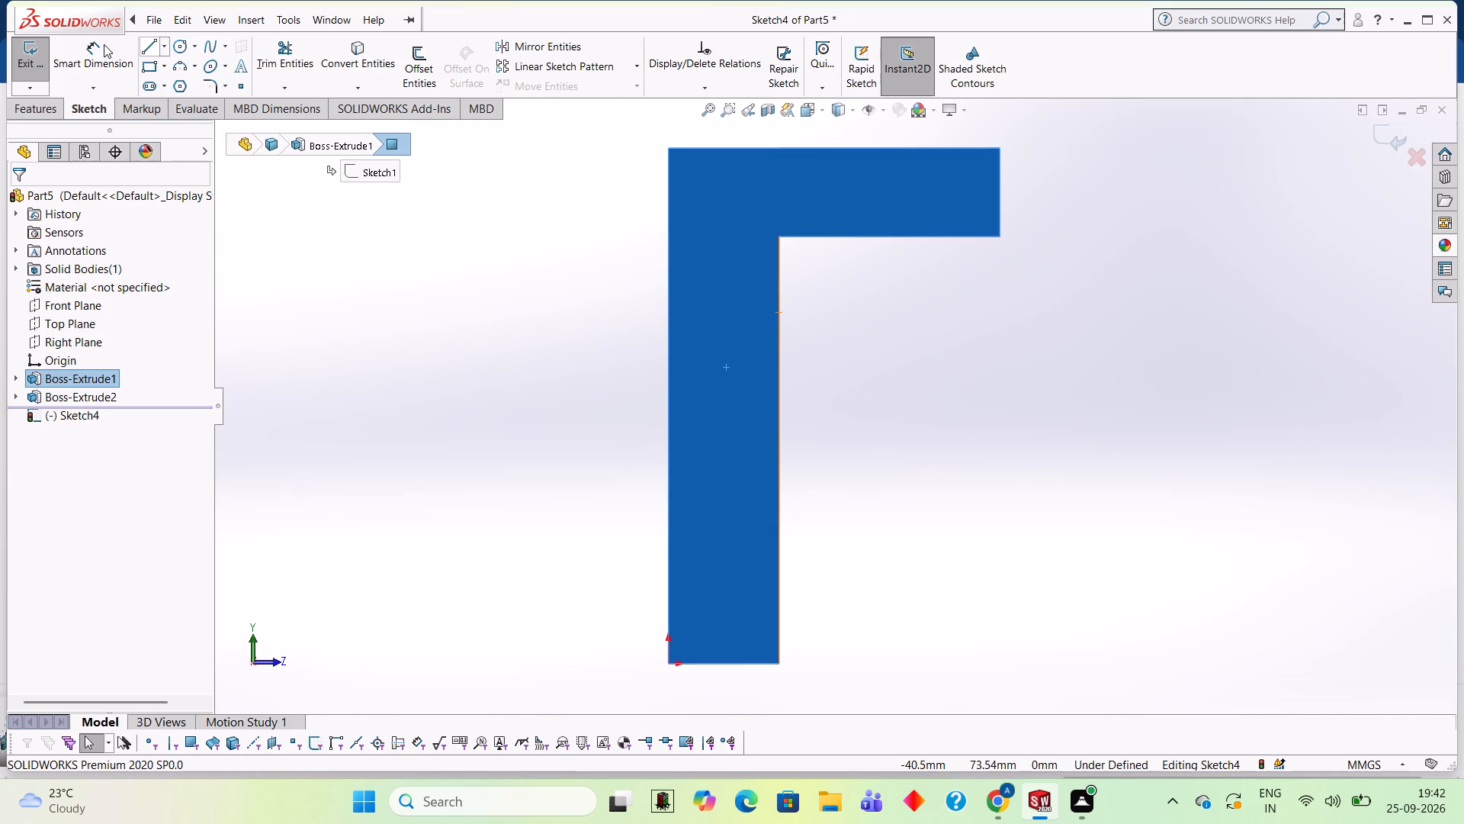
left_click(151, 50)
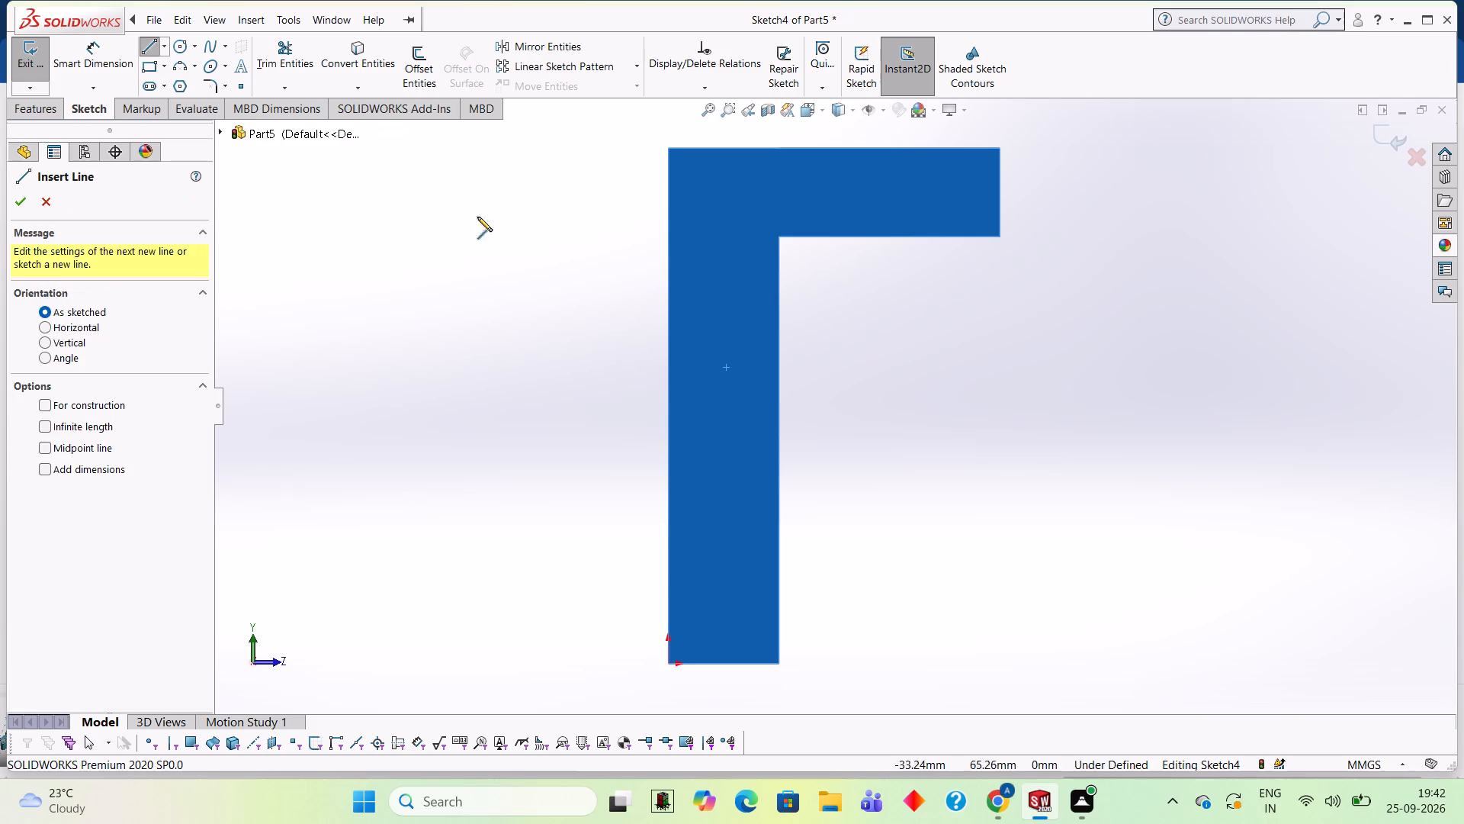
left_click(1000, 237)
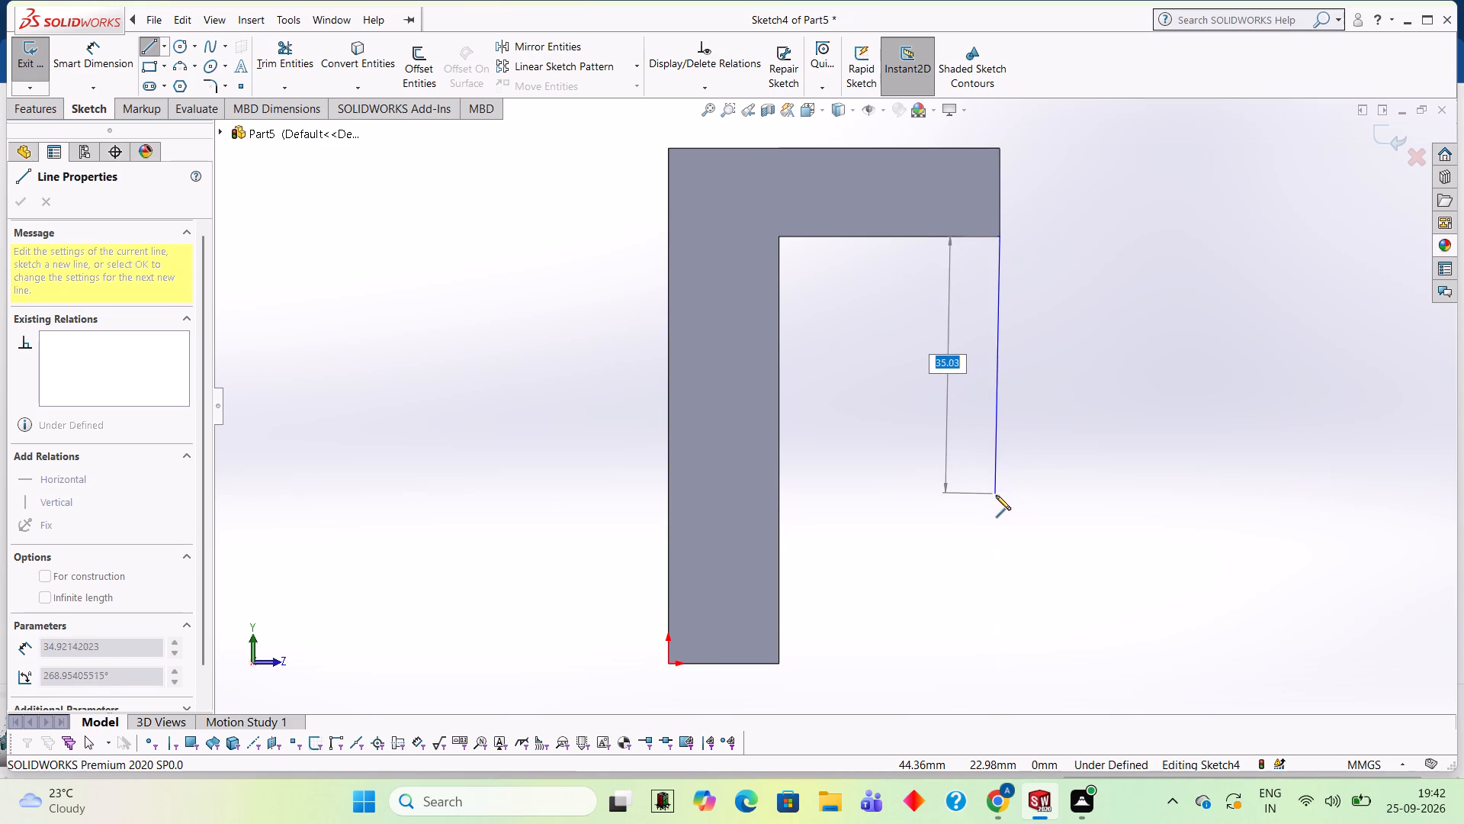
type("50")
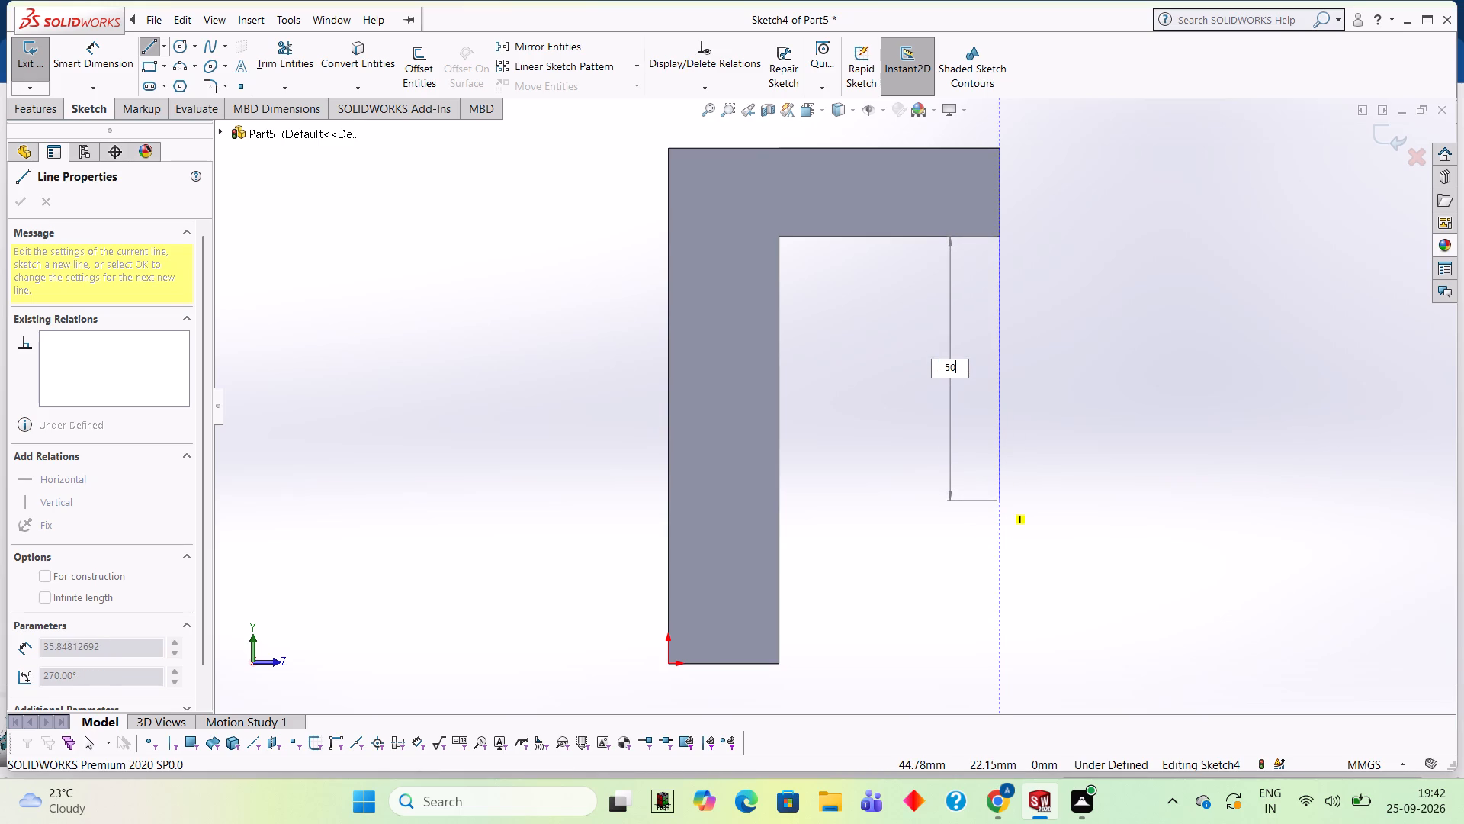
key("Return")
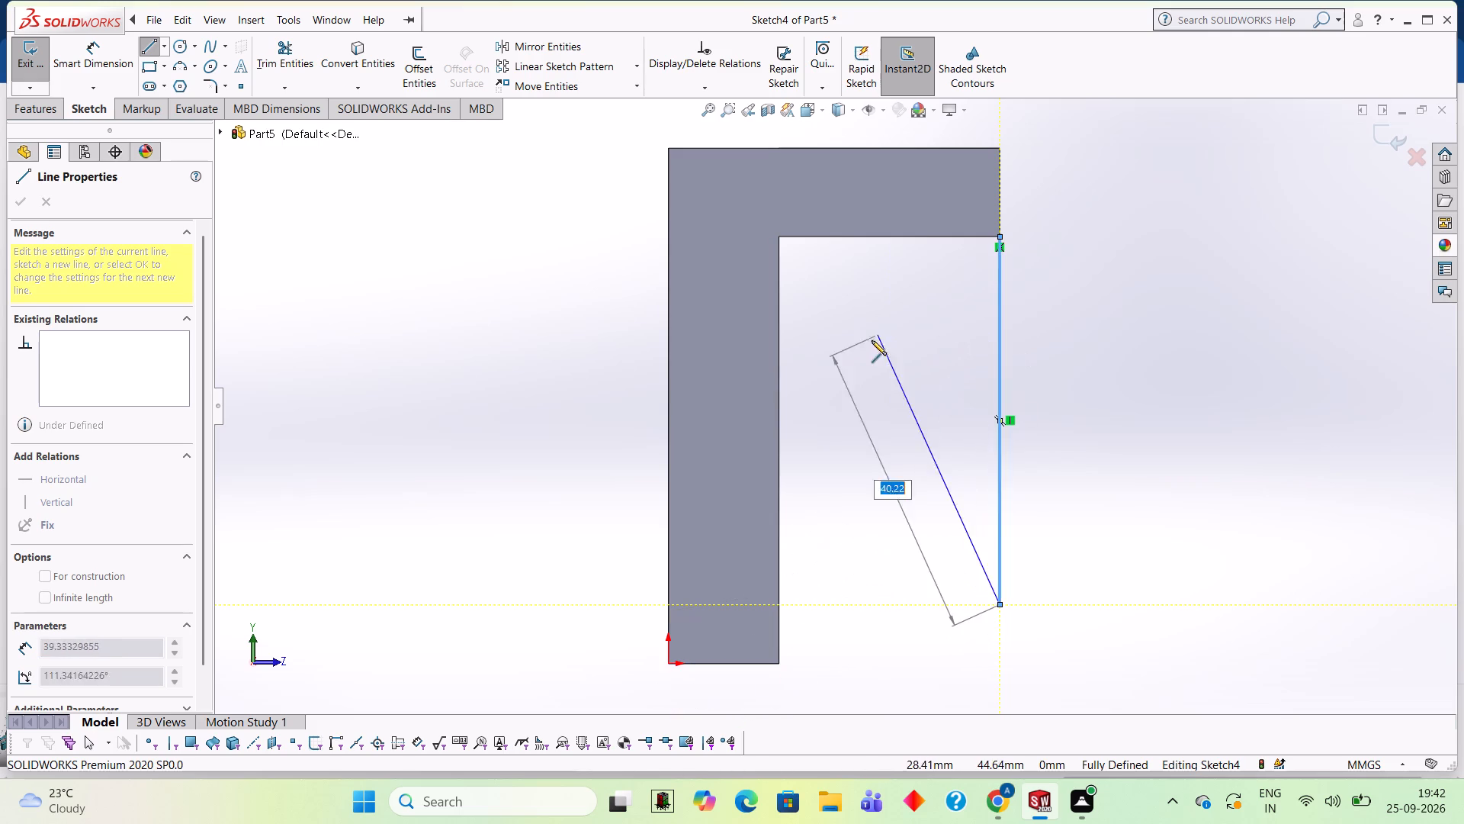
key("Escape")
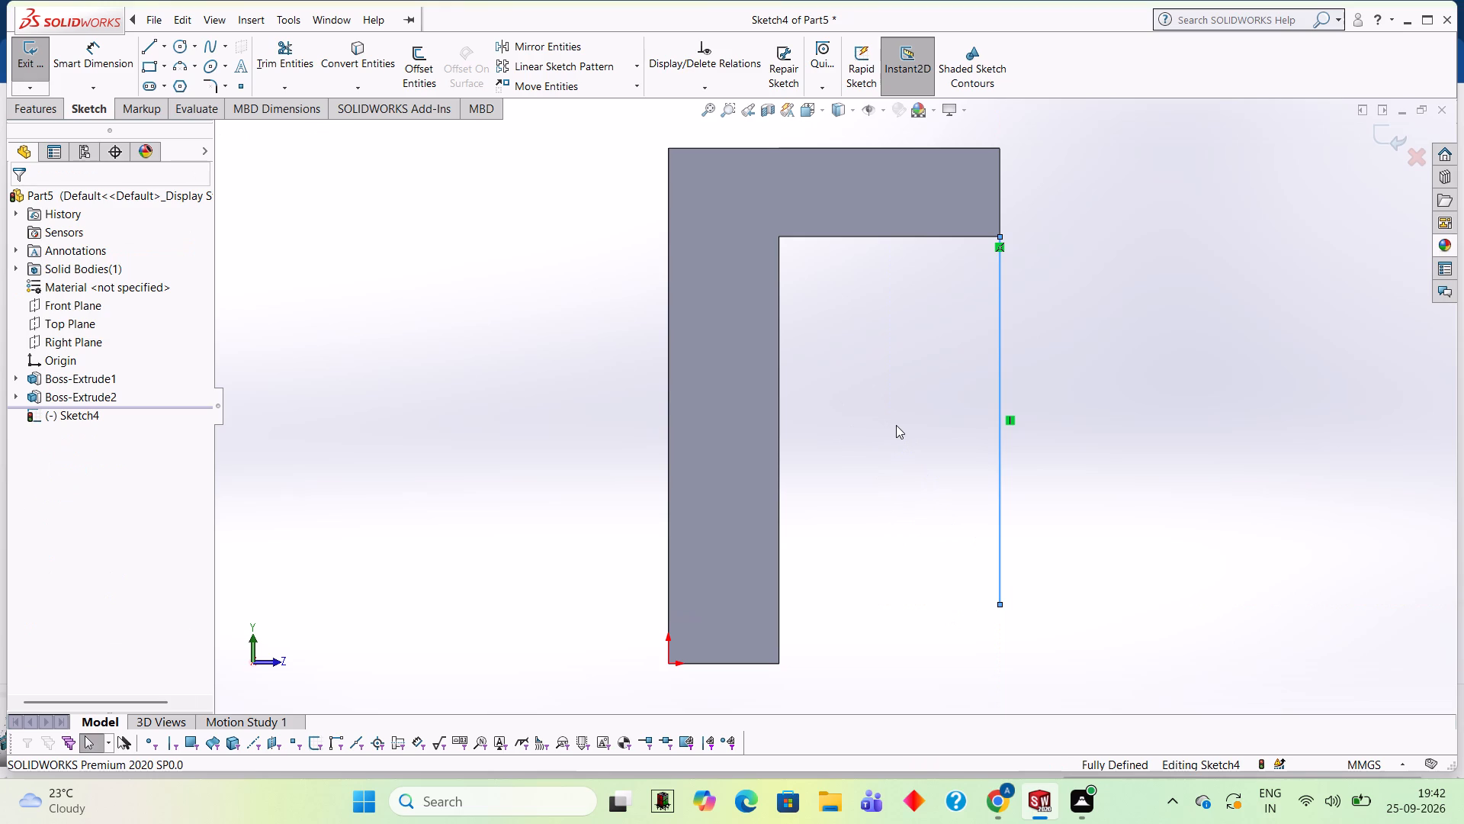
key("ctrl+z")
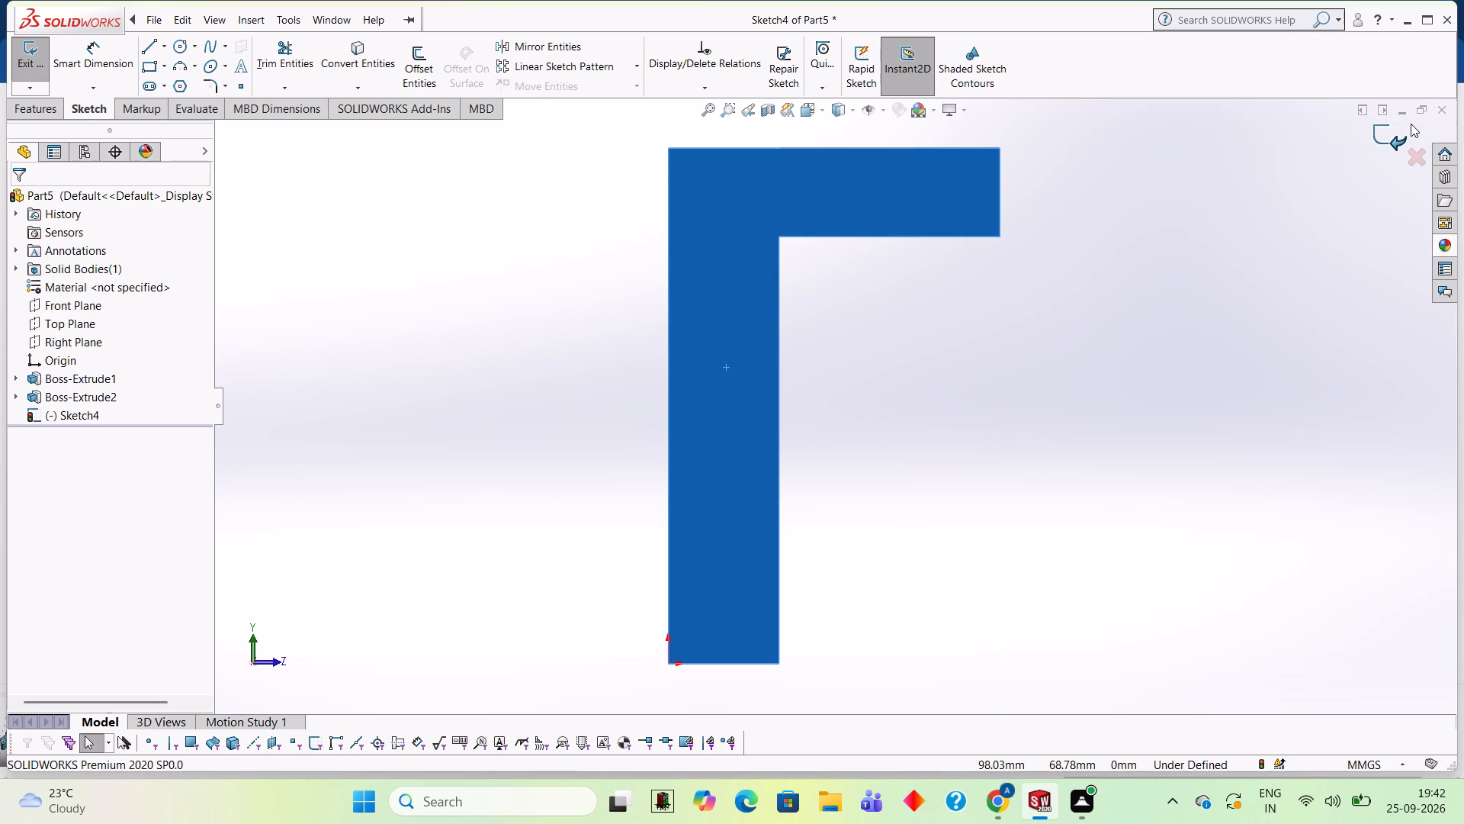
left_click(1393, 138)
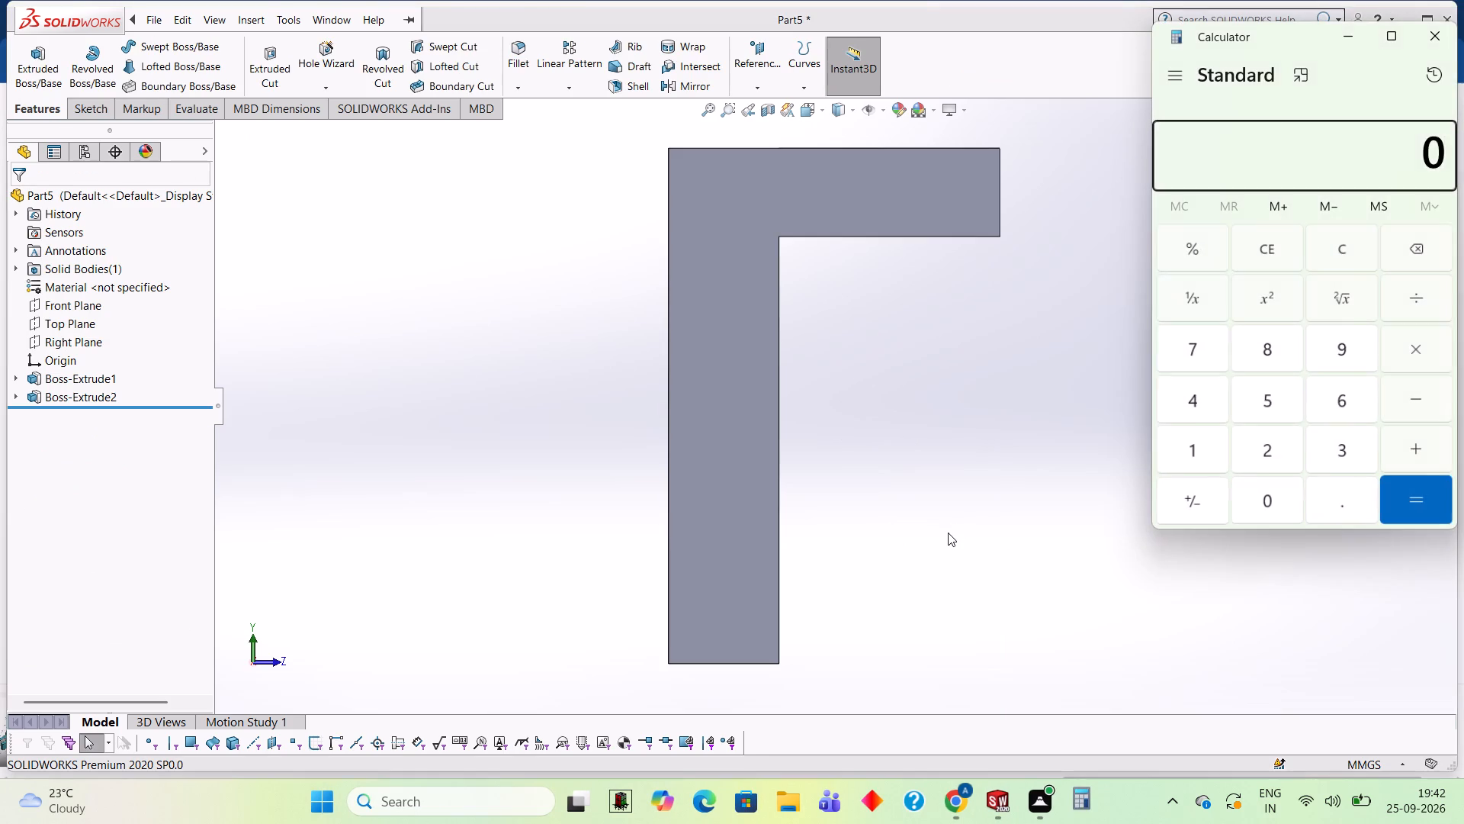
Switch to Calculator and compute 50 − 12 for the line length below the flange.
type("50-12")
key("Return")
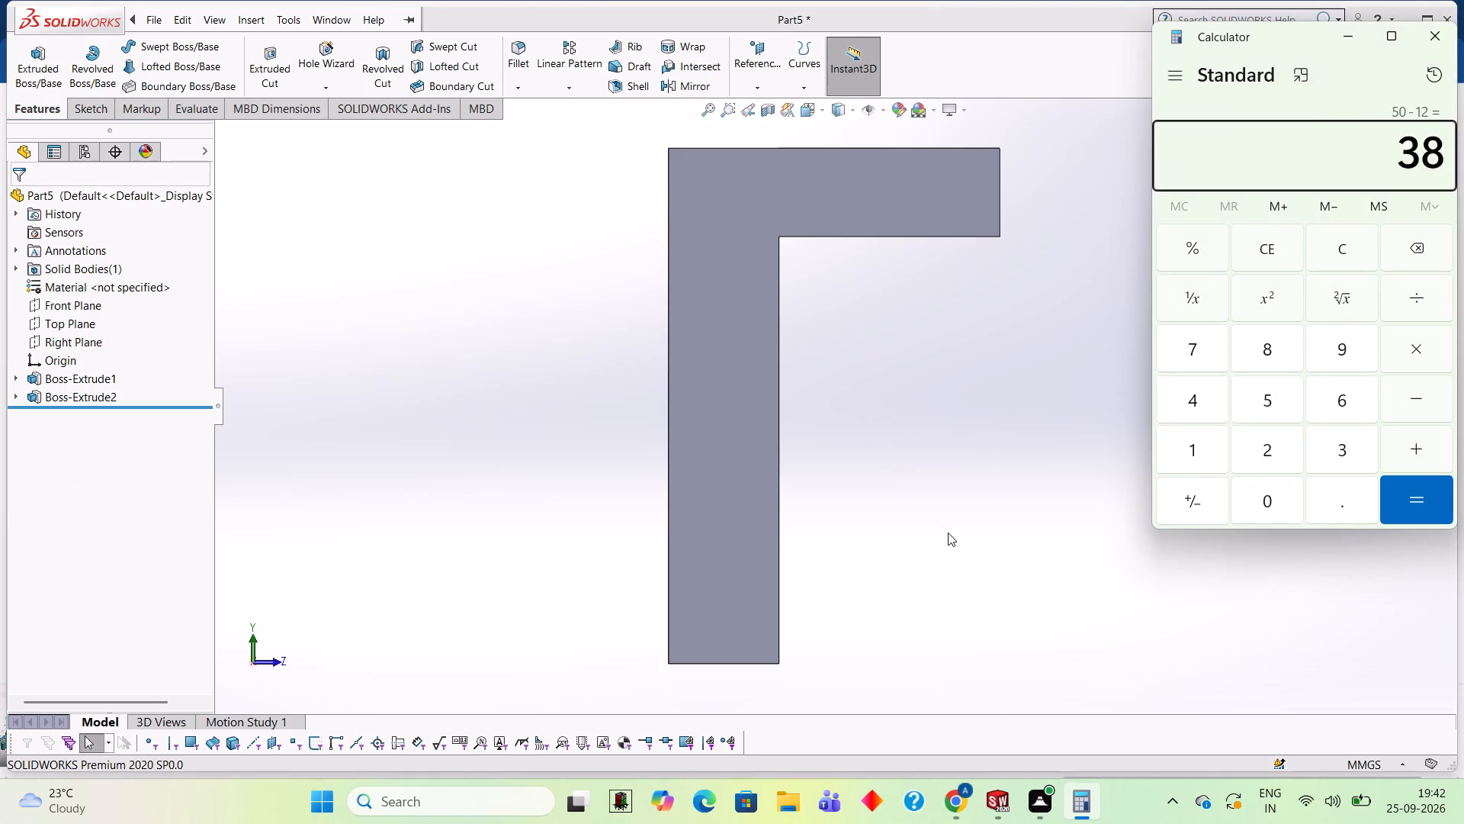
left_click(1446, 41)
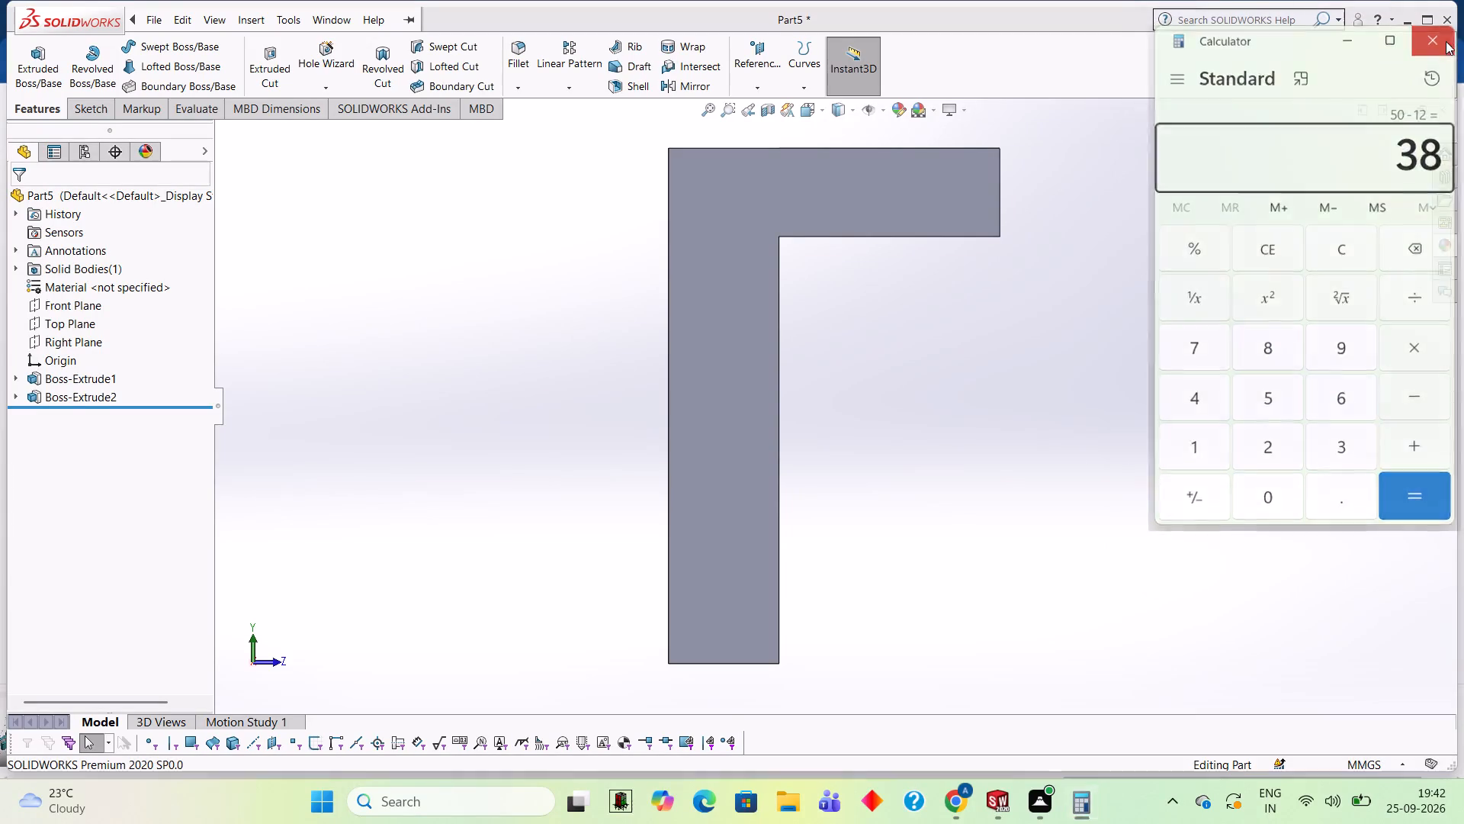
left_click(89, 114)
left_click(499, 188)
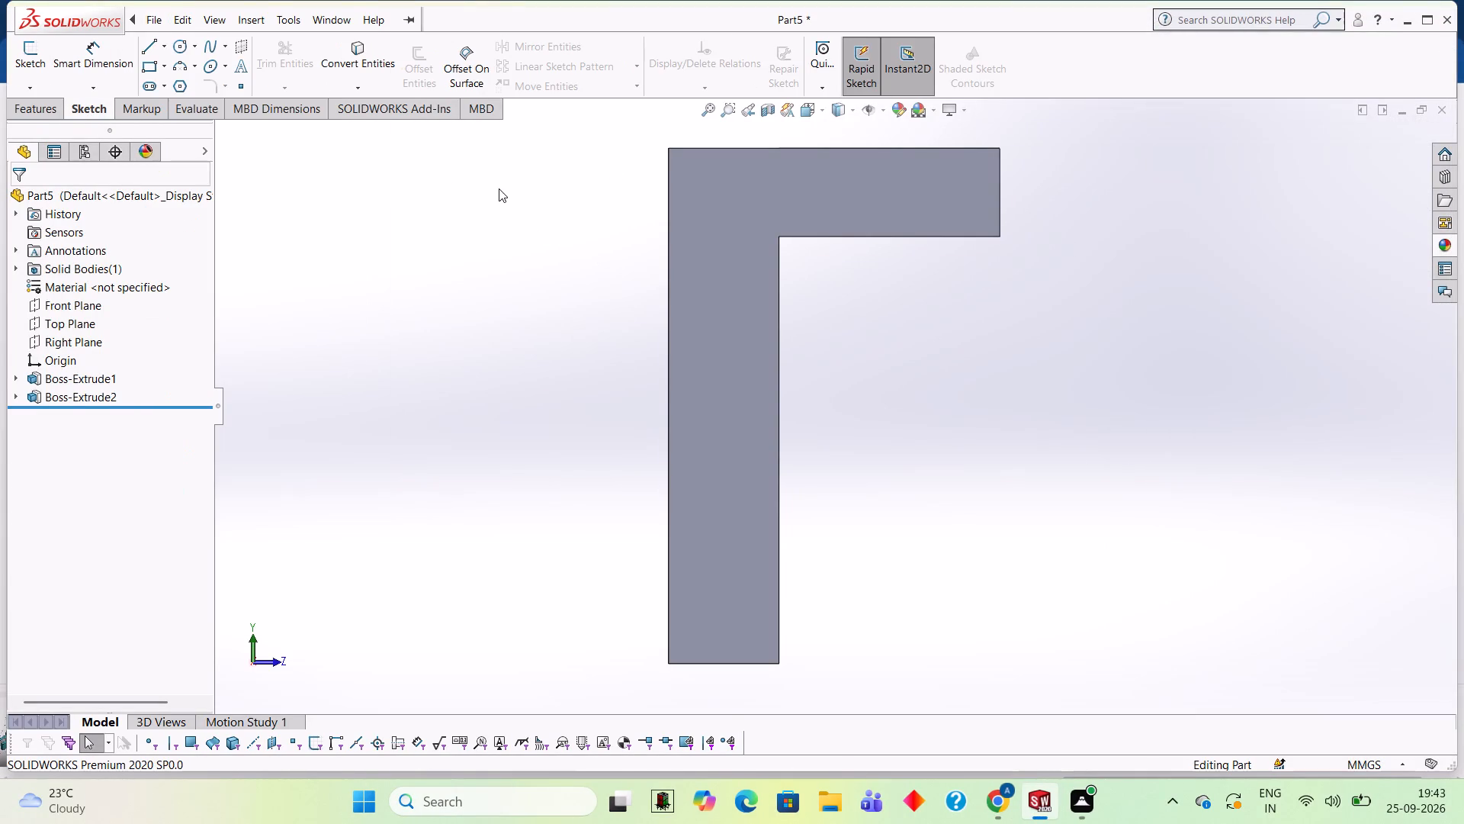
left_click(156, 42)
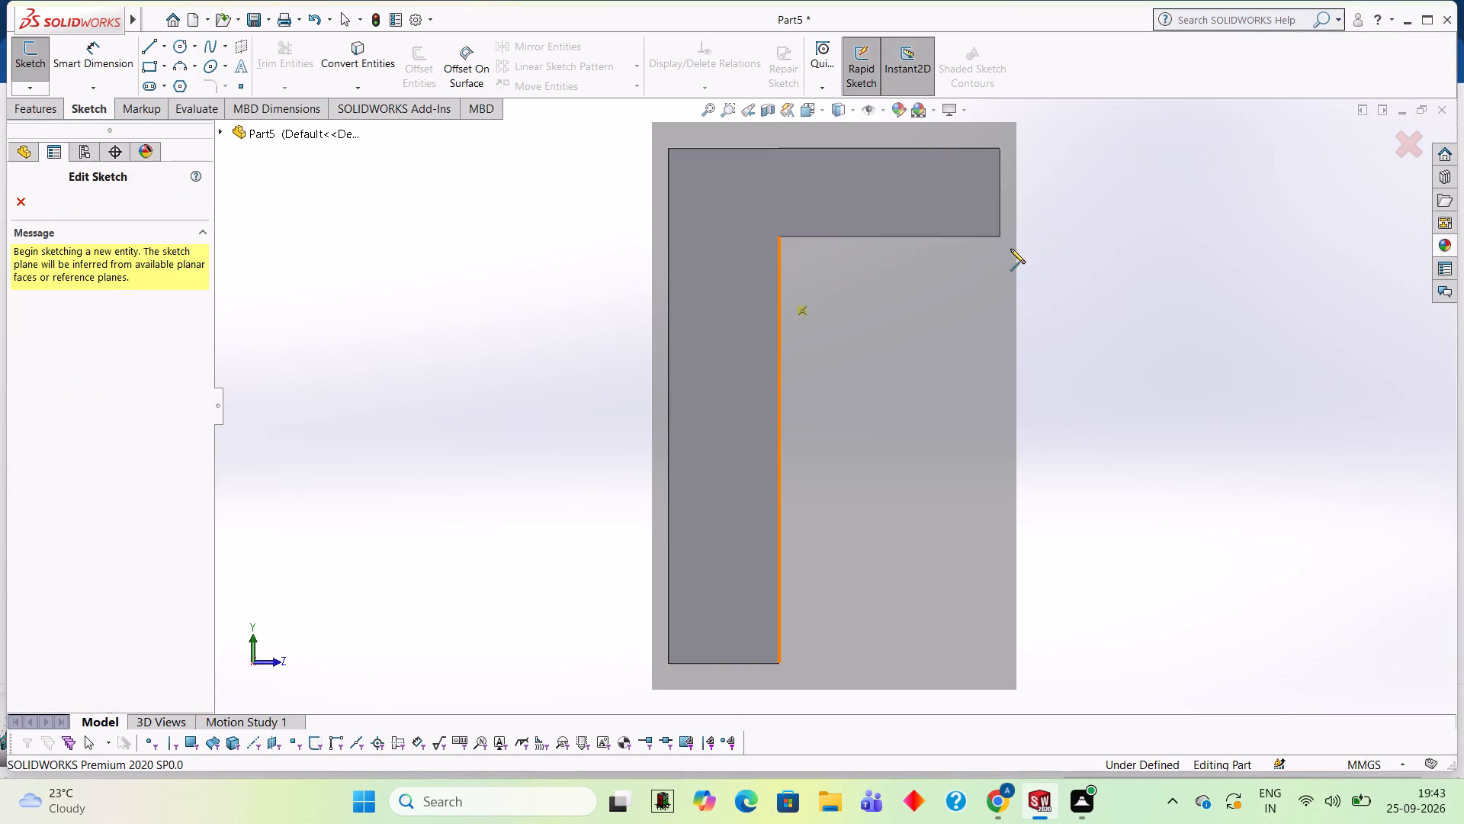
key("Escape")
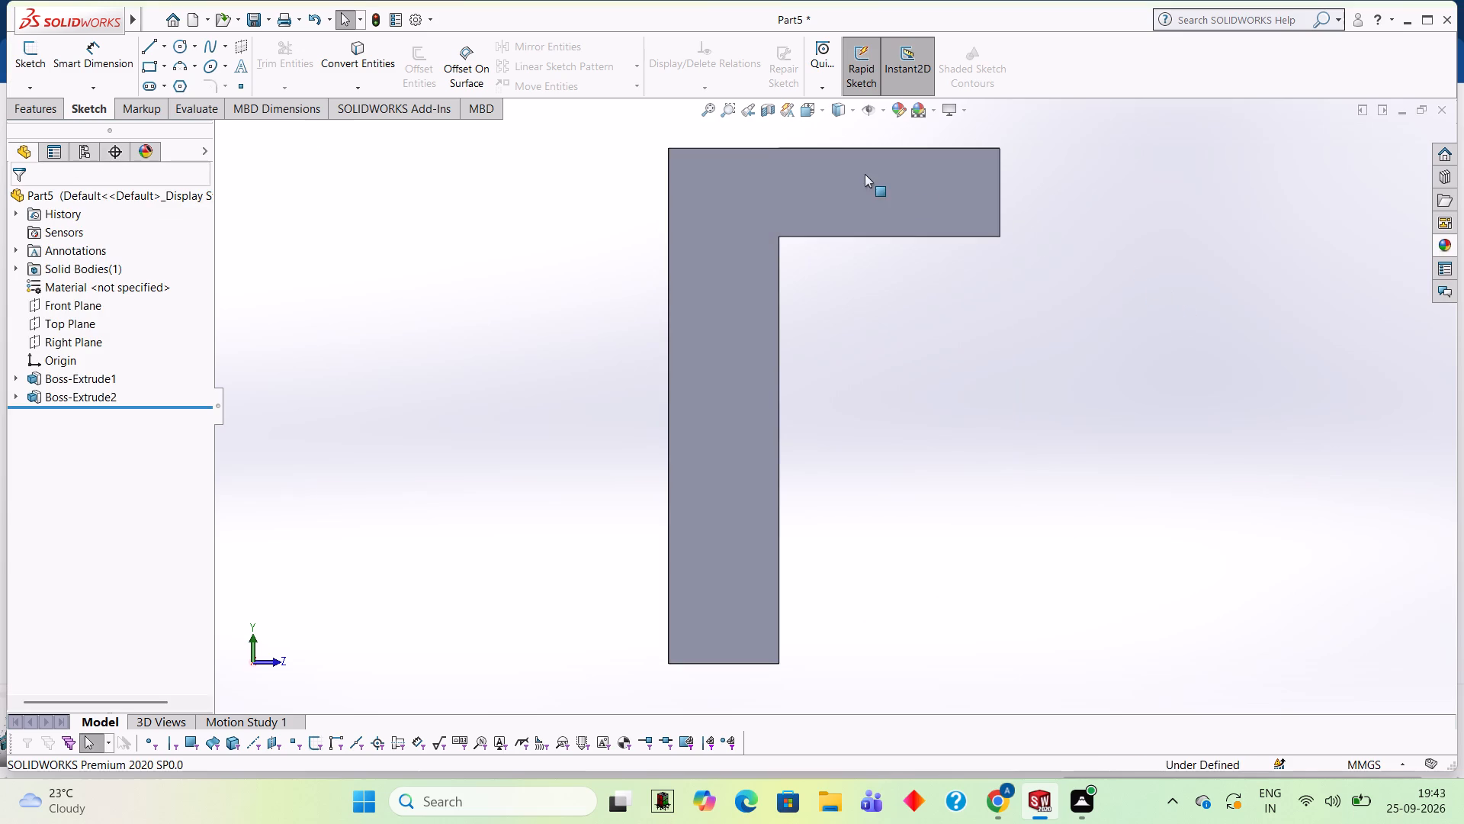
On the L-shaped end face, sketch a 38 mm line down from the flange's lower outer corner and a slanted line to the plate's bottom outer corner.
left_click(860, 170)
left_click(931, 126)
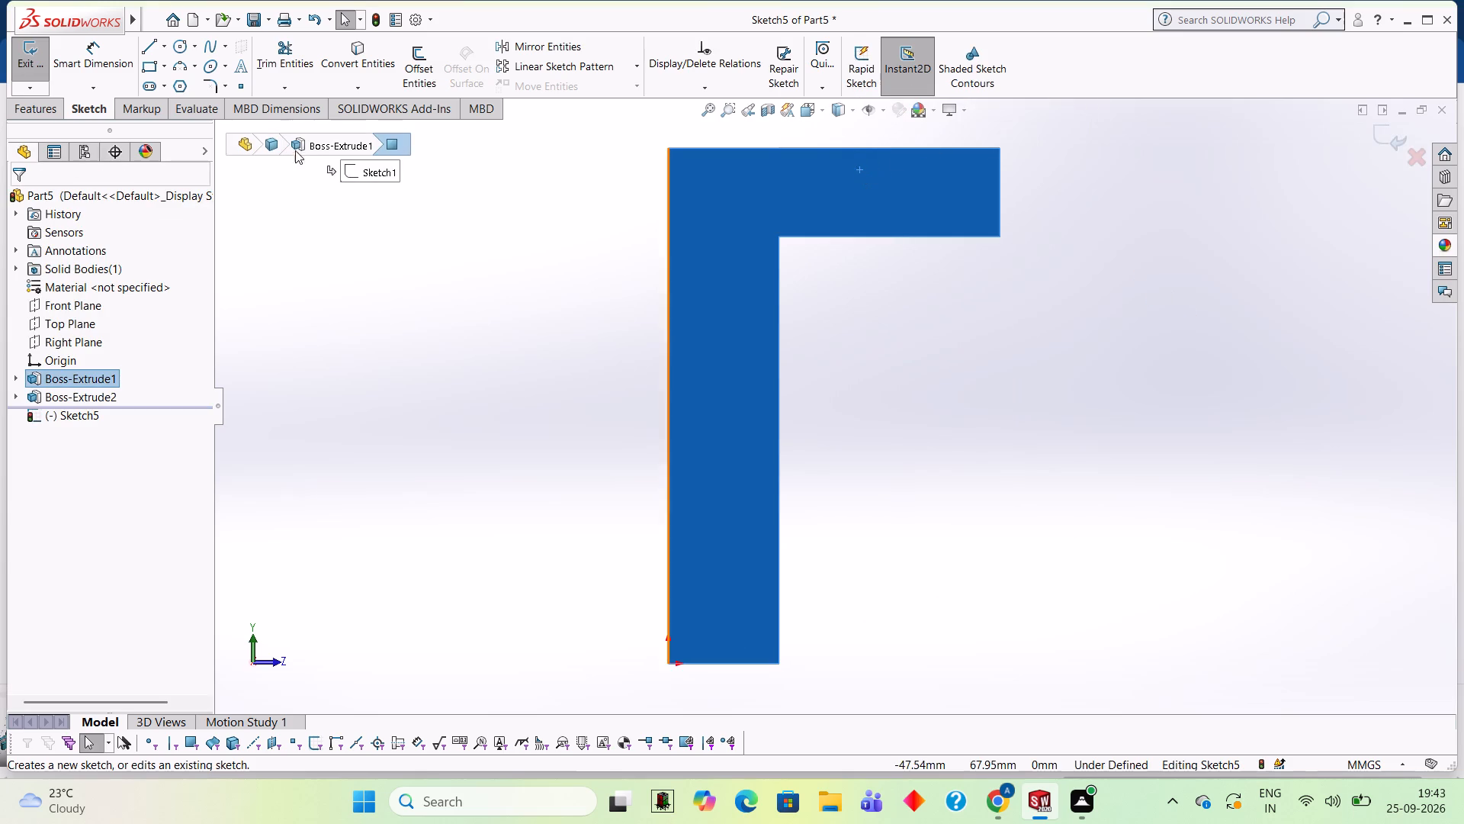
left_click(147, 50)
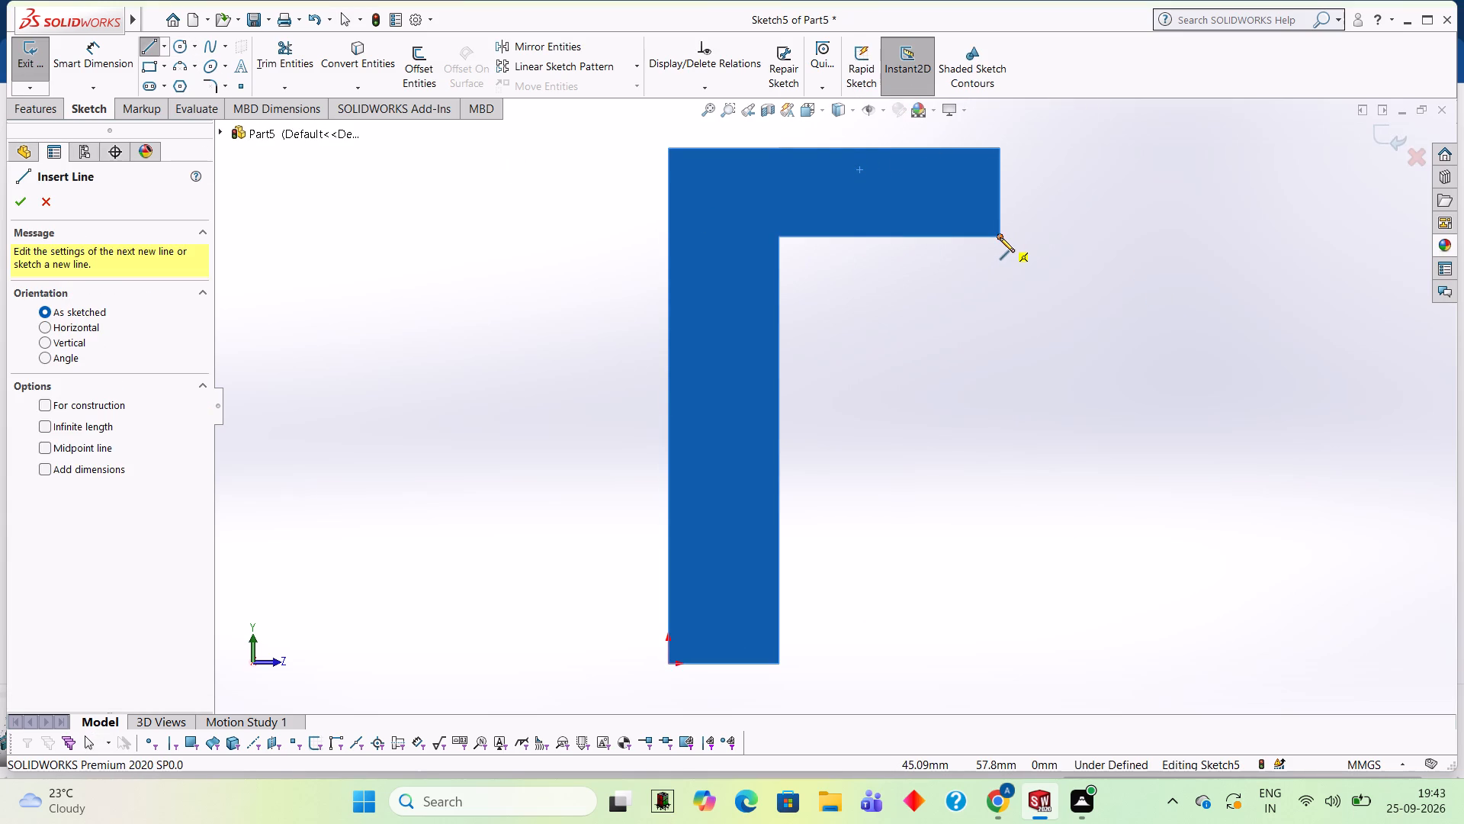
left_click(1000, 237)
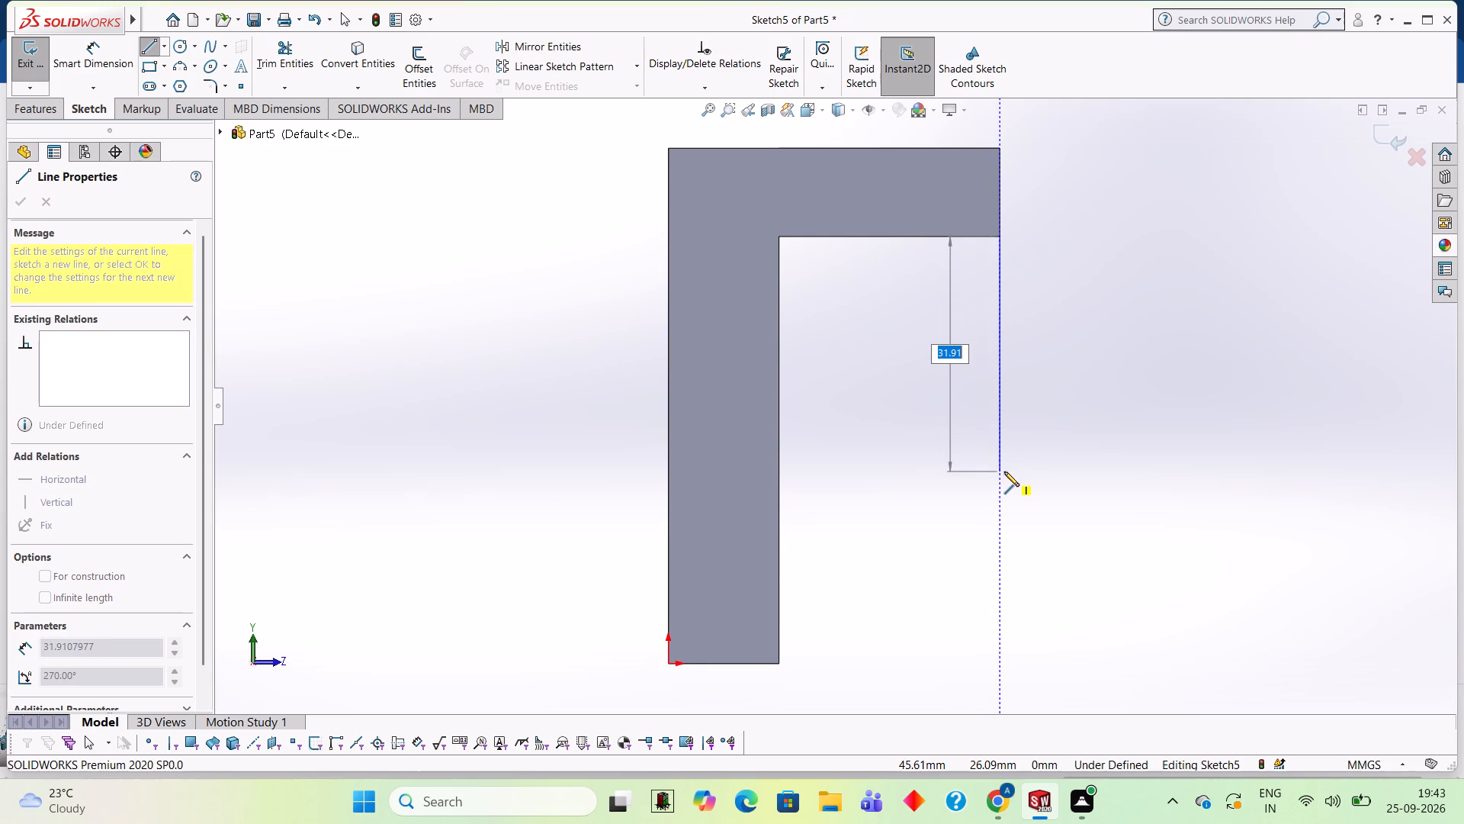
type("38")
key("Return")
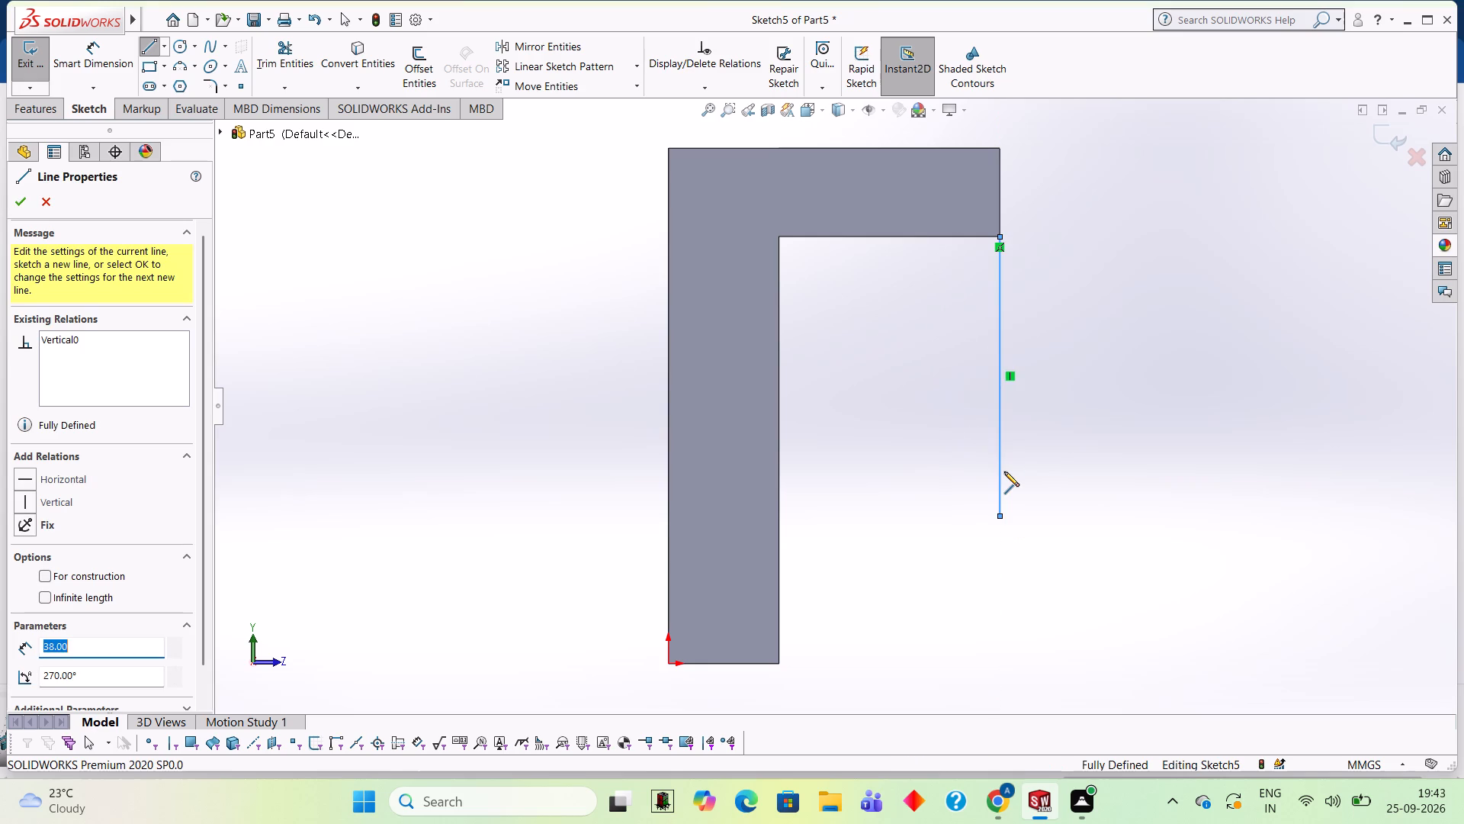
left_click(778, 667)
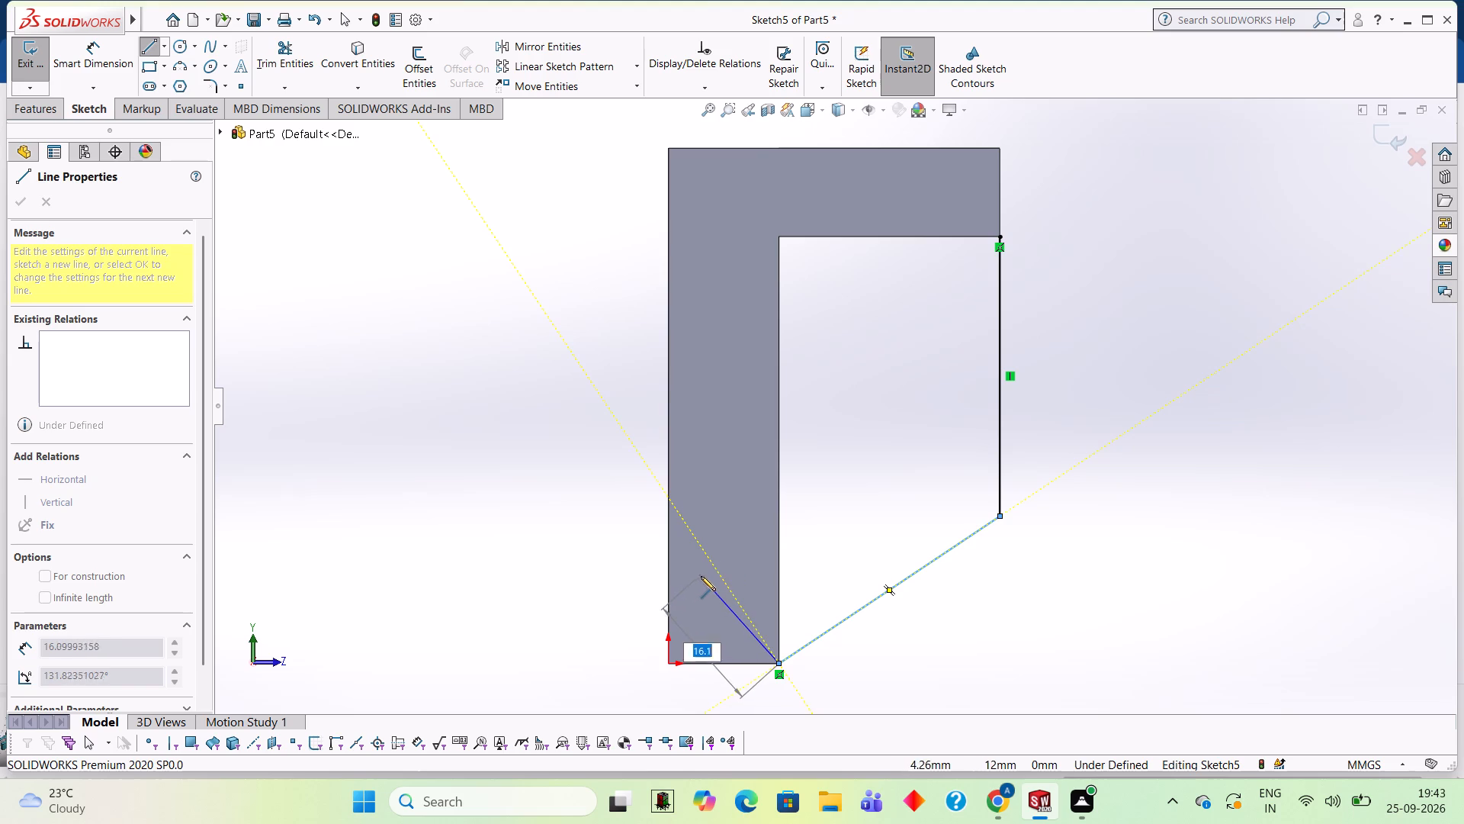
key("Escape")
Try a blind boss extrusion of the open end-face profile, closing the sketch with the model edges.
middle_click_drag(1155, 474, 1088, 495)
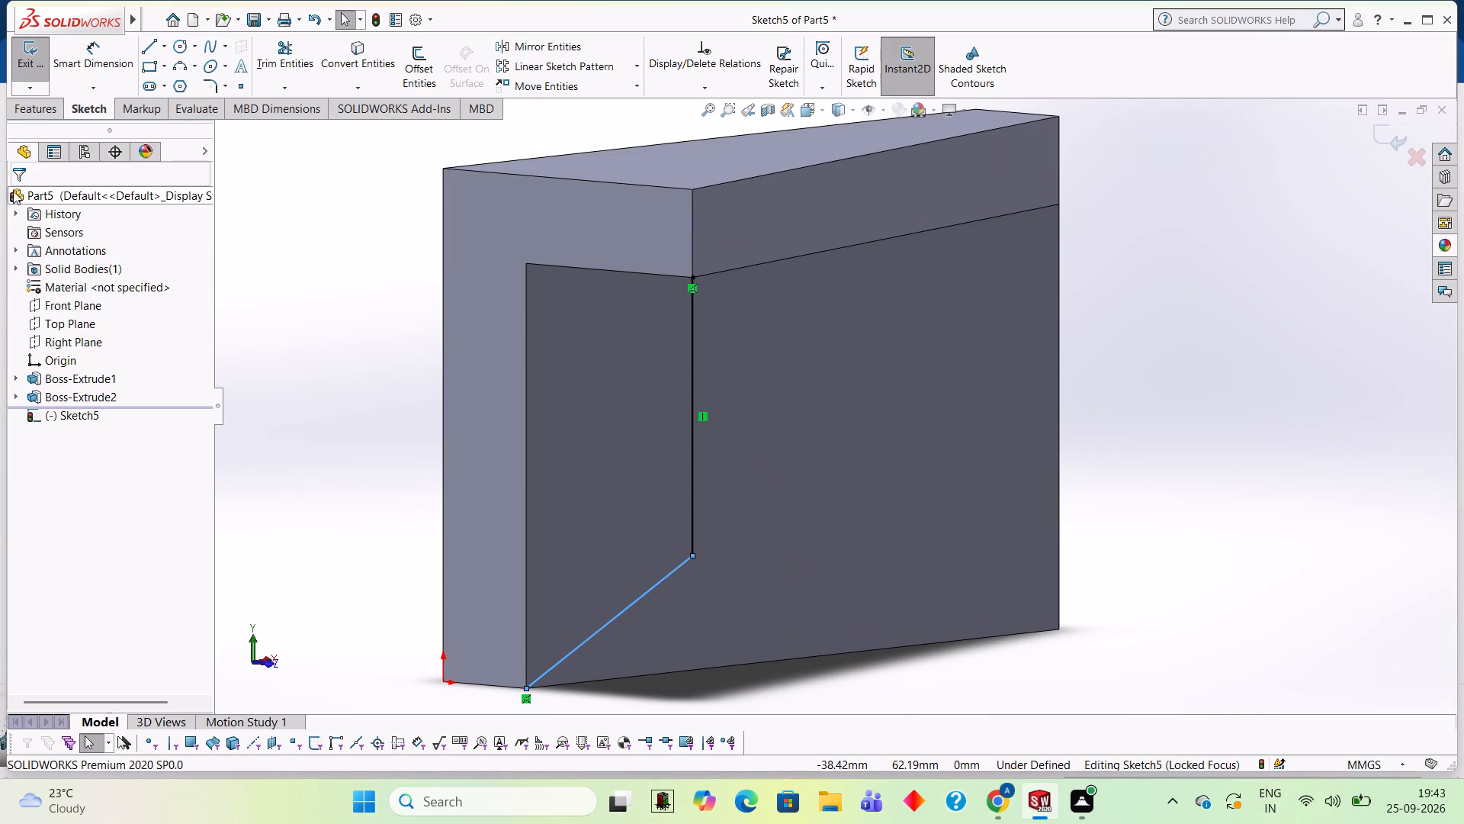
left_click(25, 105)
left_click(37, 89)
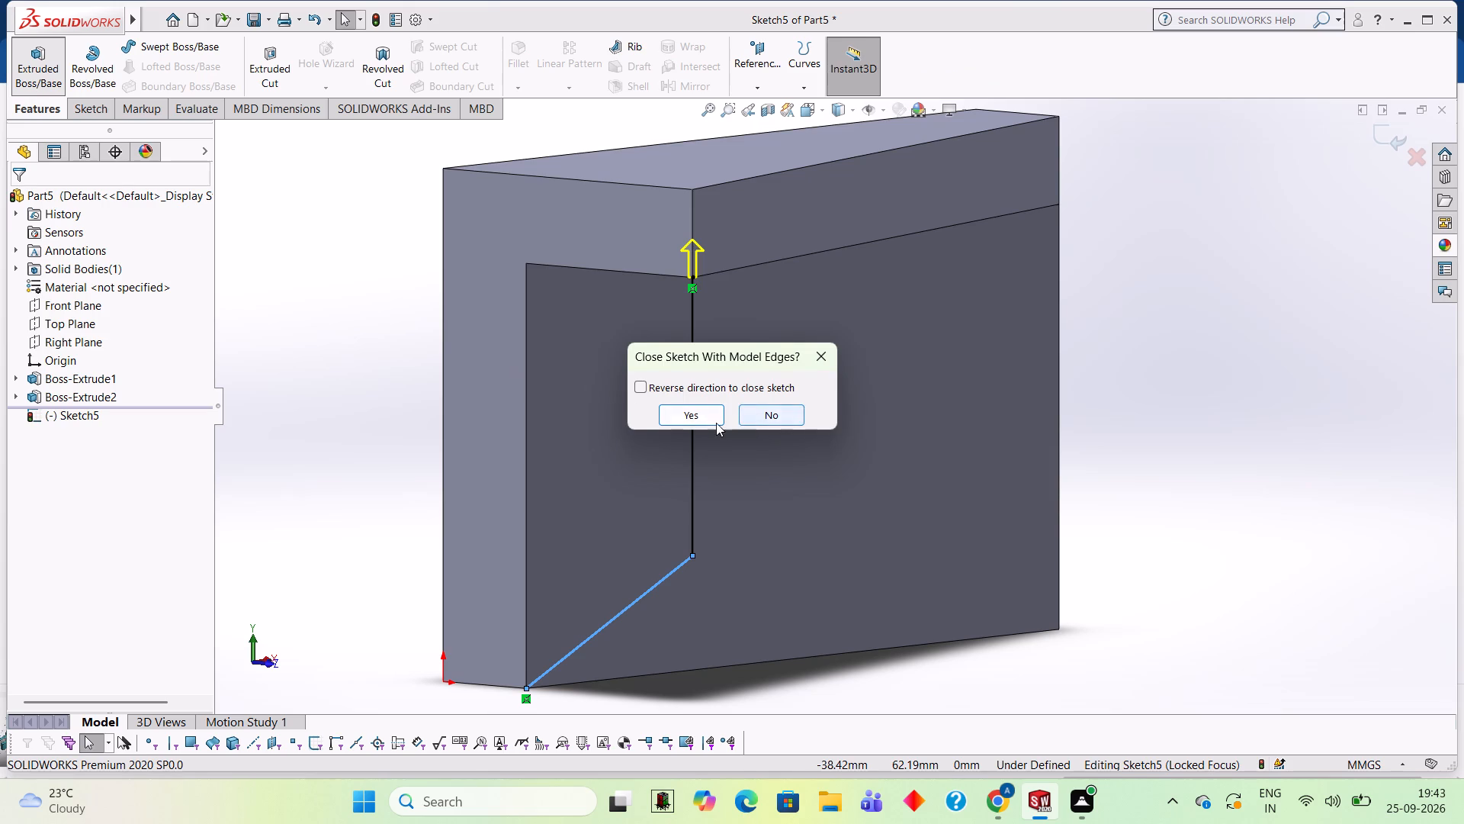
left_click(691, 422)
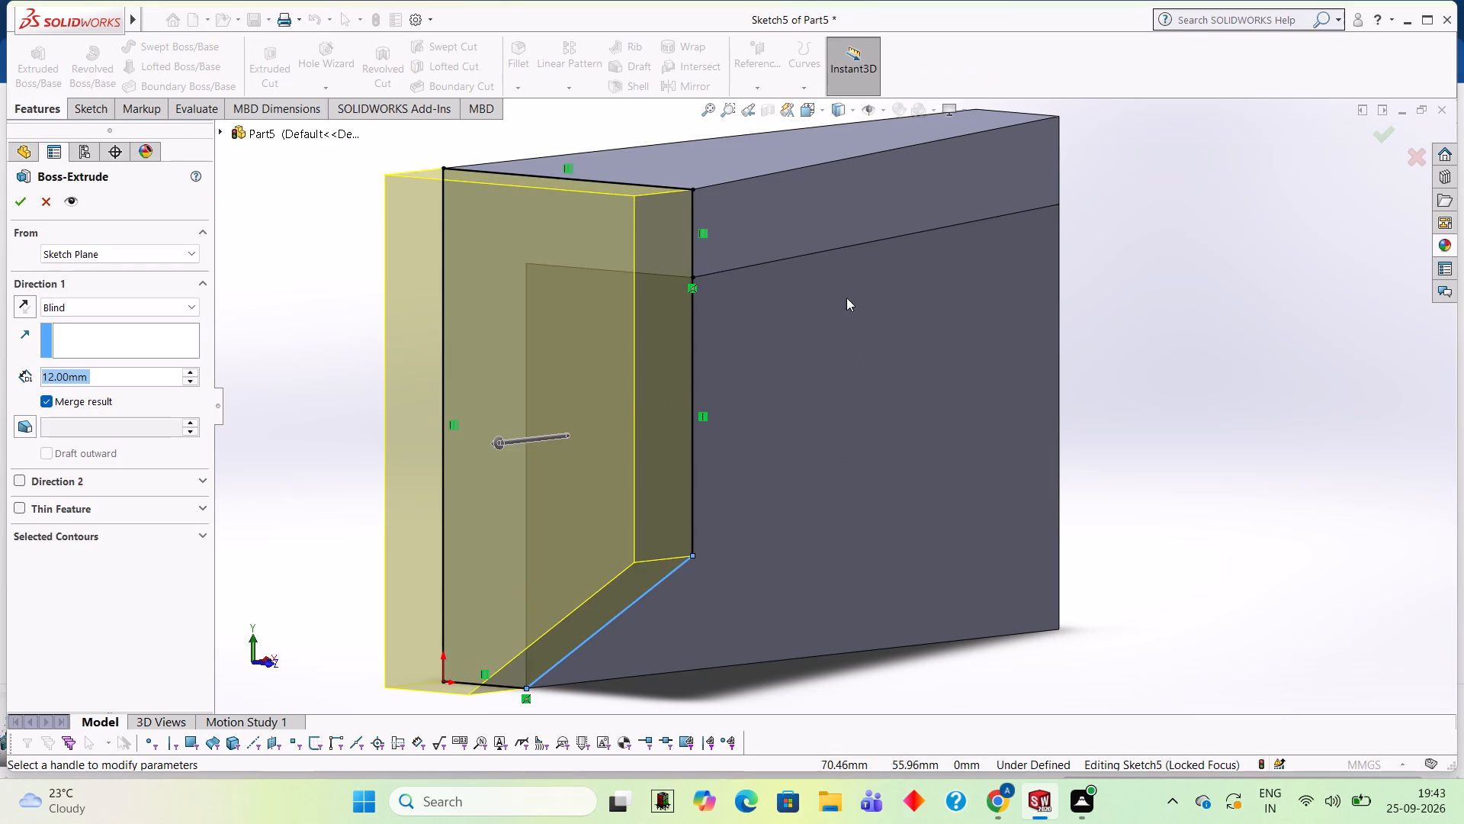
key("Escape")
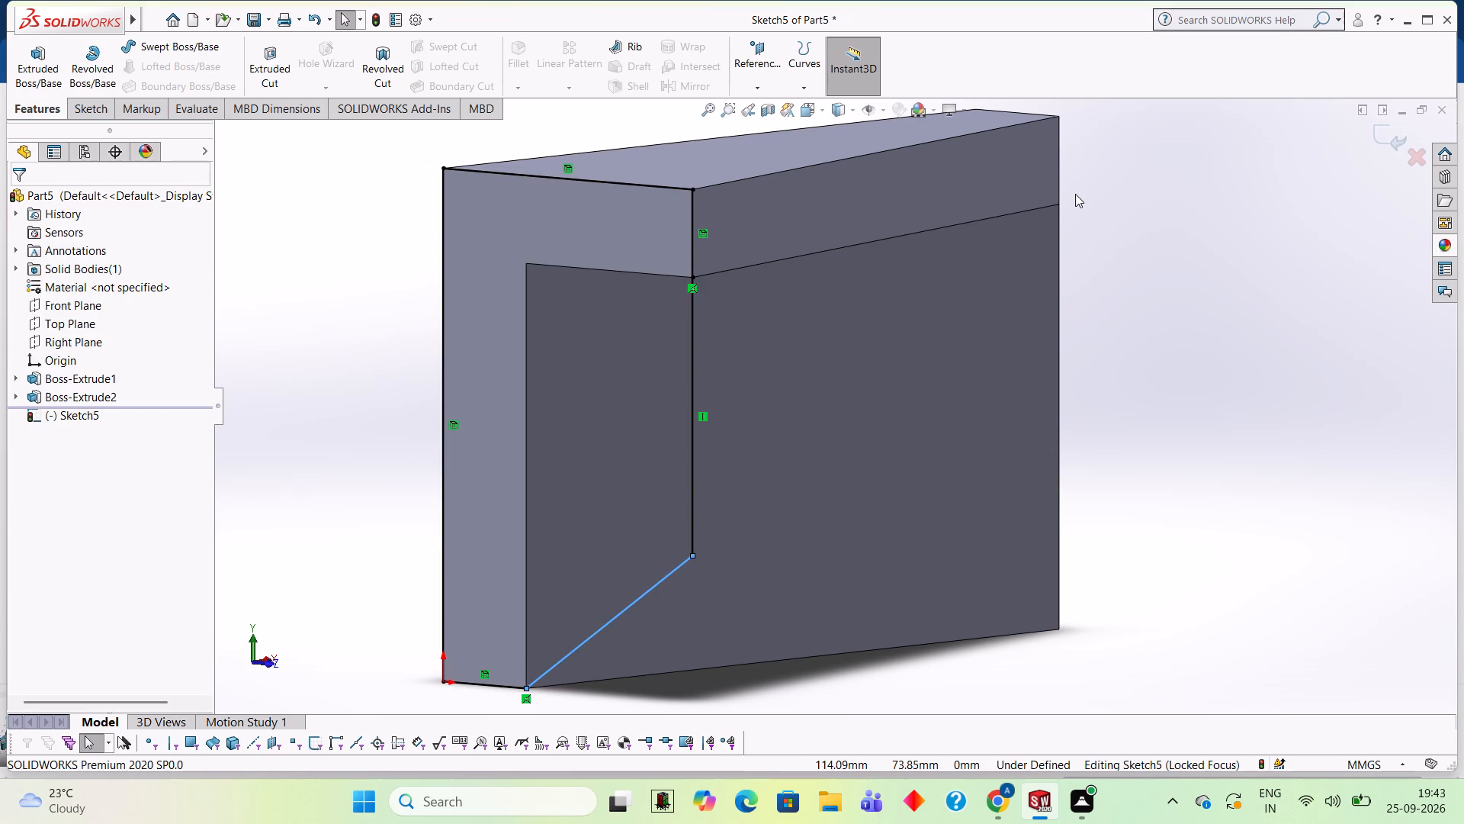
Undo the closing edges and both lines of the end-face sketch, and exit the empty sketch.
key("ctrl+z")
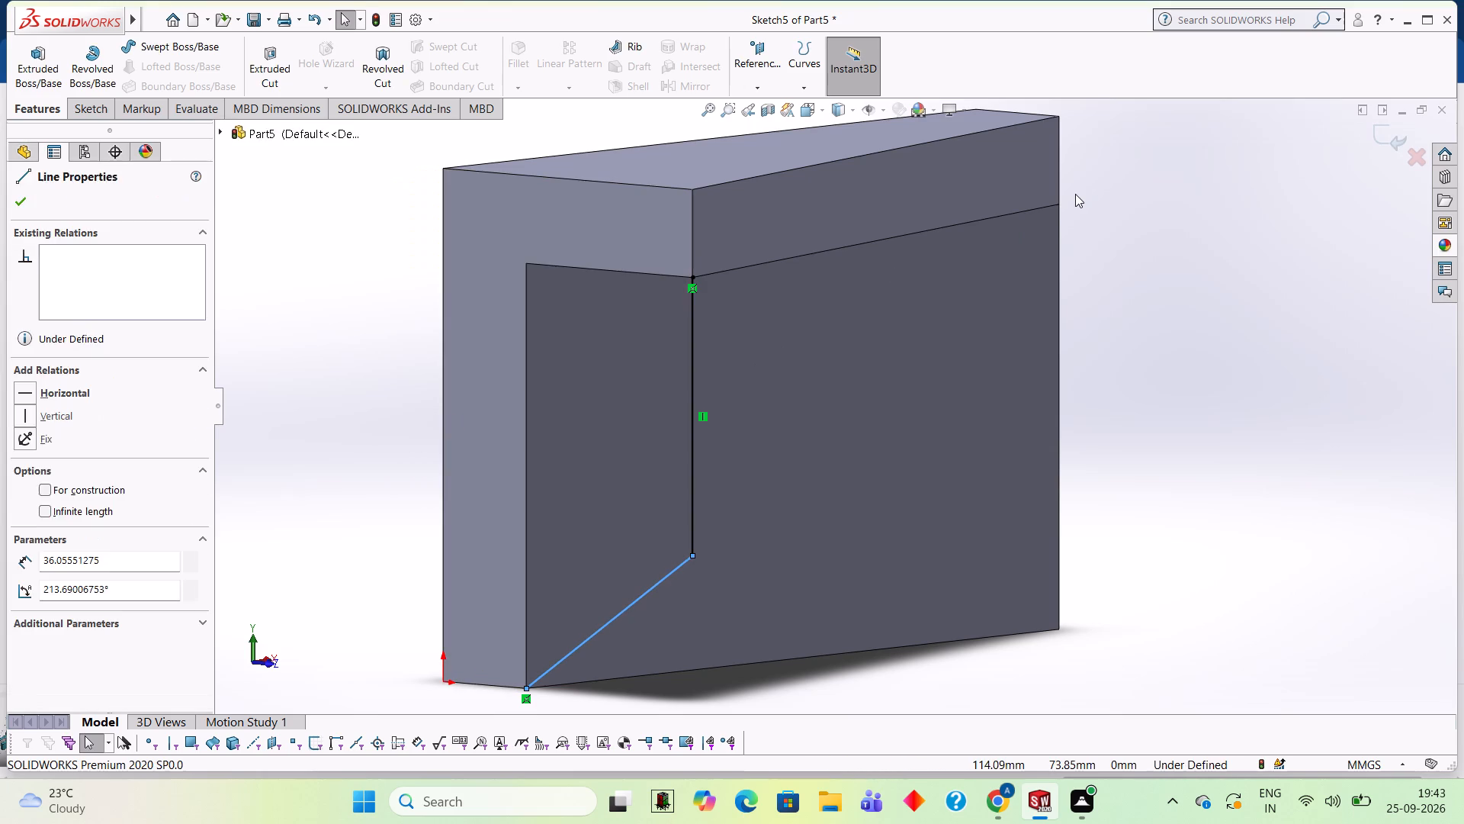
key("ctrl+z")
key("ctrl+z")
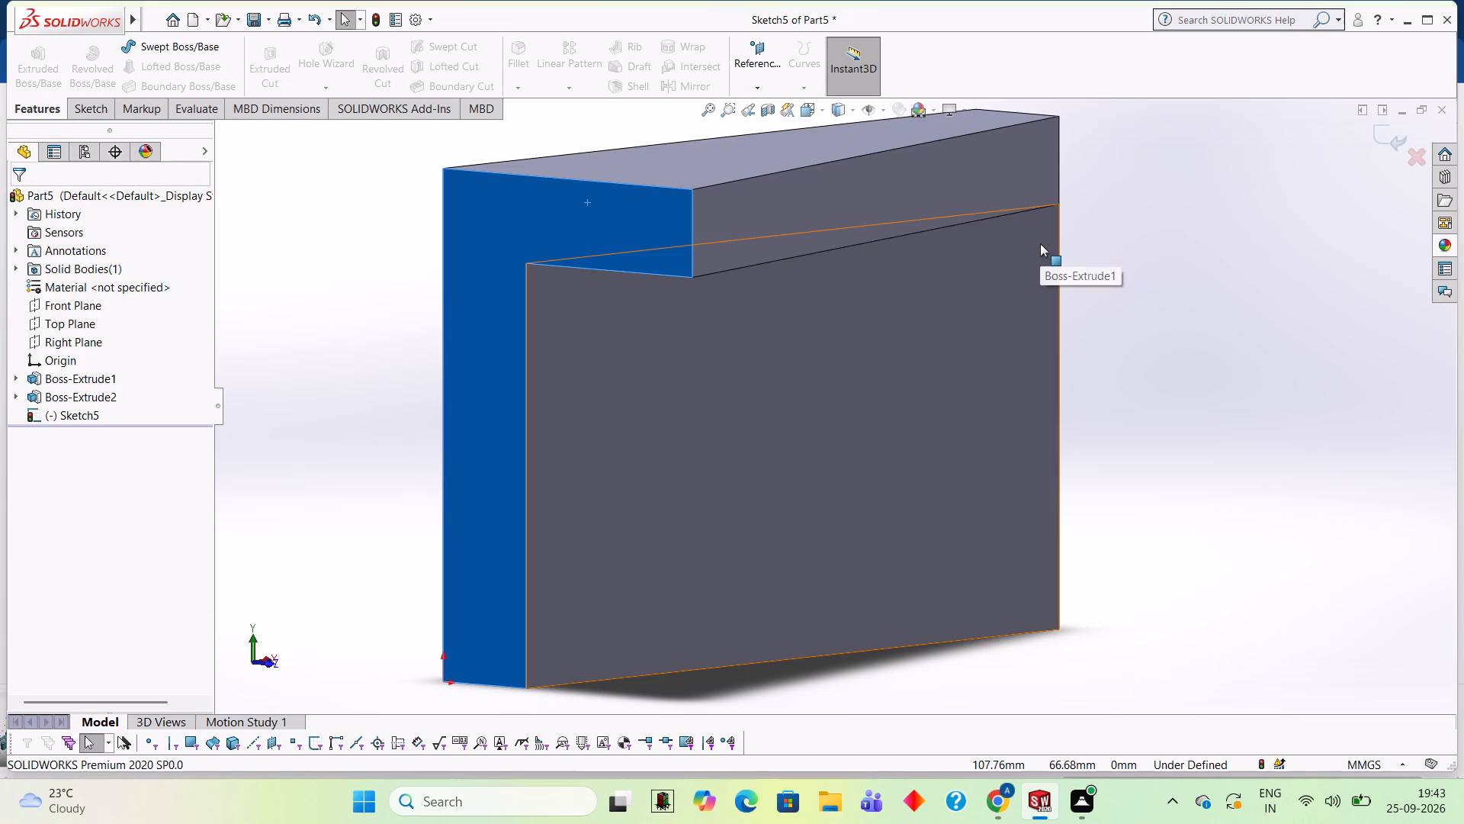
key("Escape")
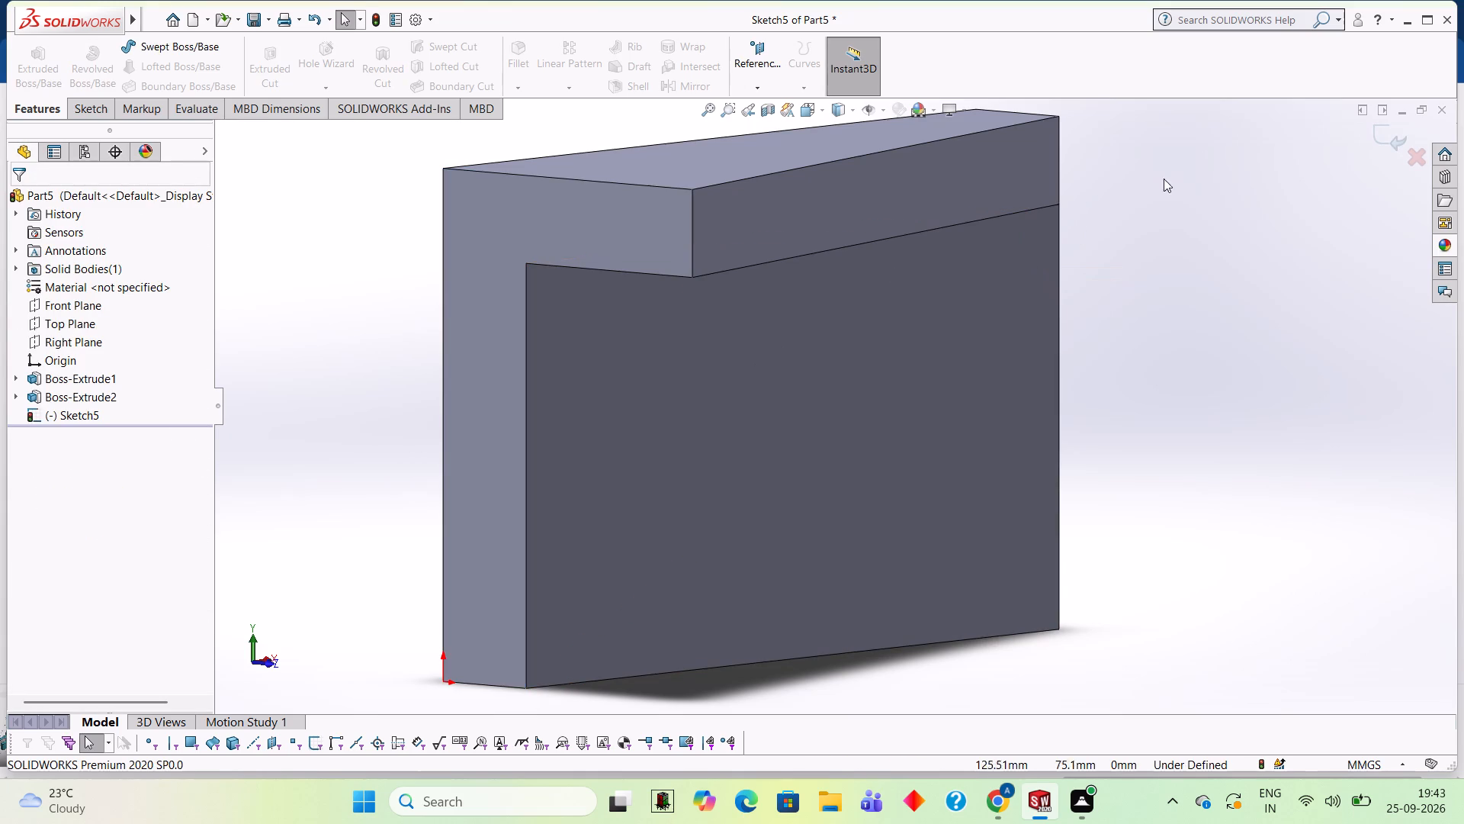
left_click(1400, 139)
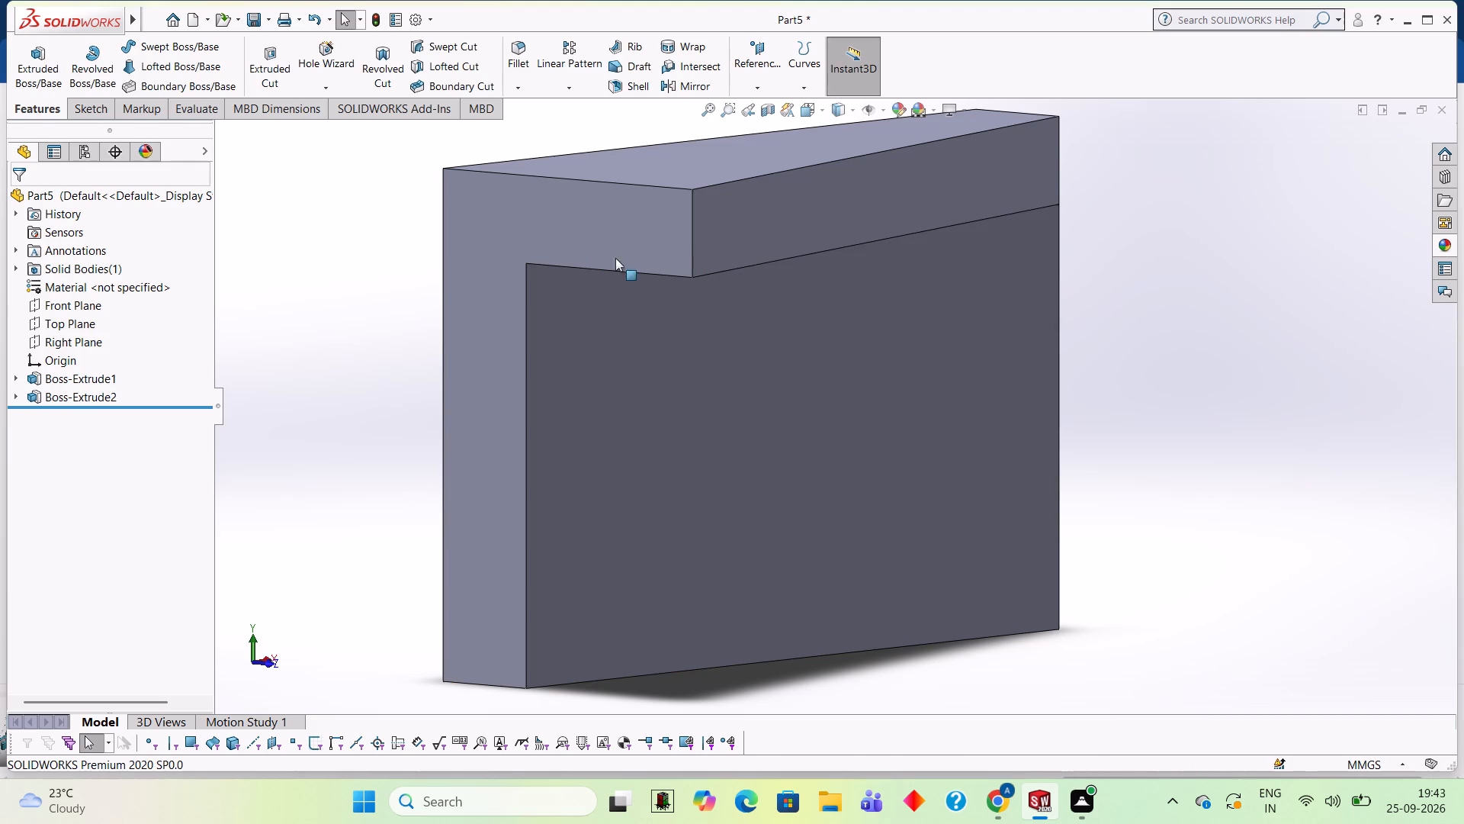
On the L-shaped end face, sketch a closed profile: 38 mm down from the flange's lower corner, slanted to the plate's bottom corner, back along both edges.
left_click(581, 244)
left_click(647, 200)
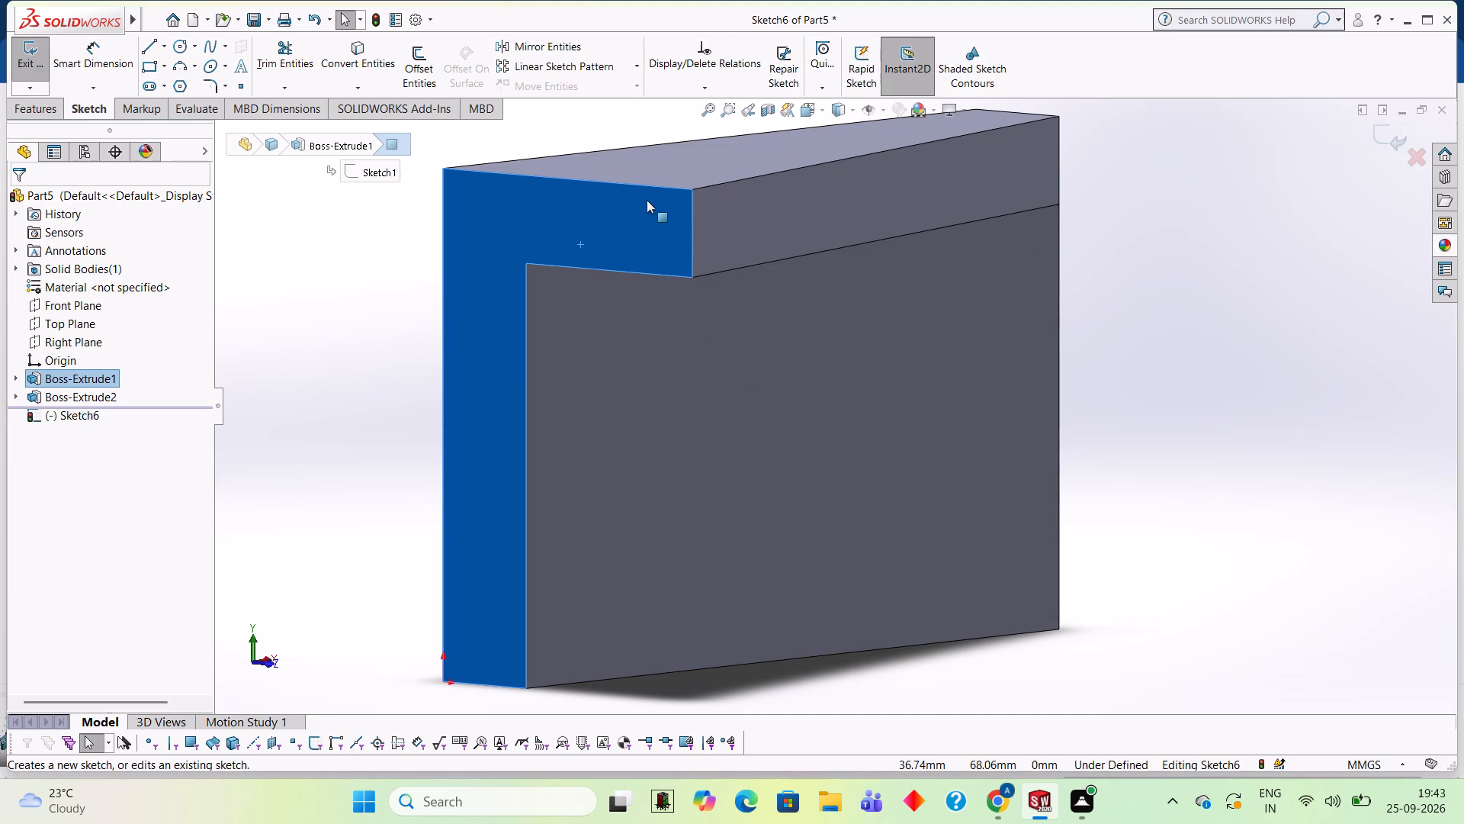
key("ctrl+8")
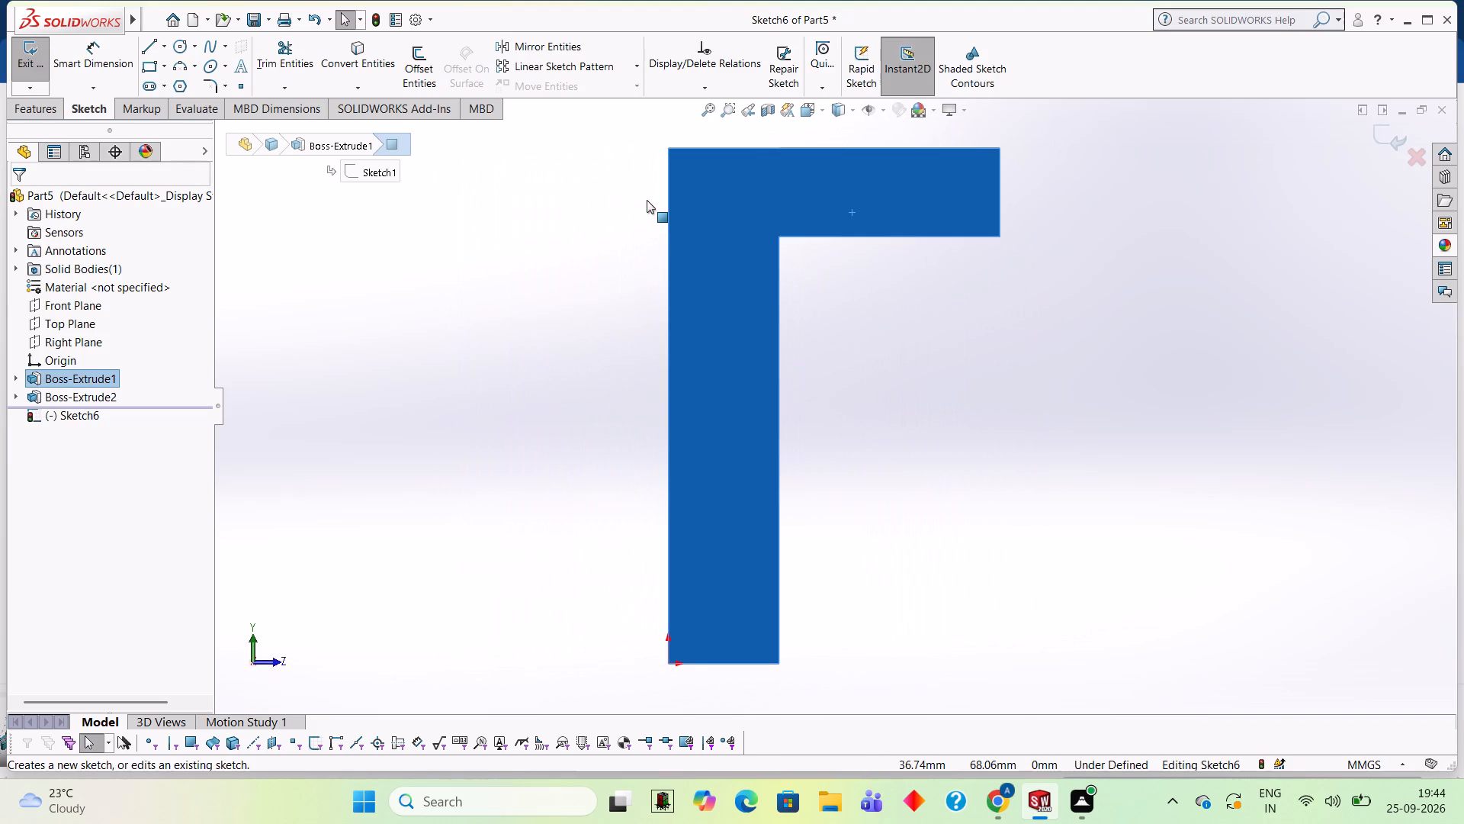
left_click(146, 41)
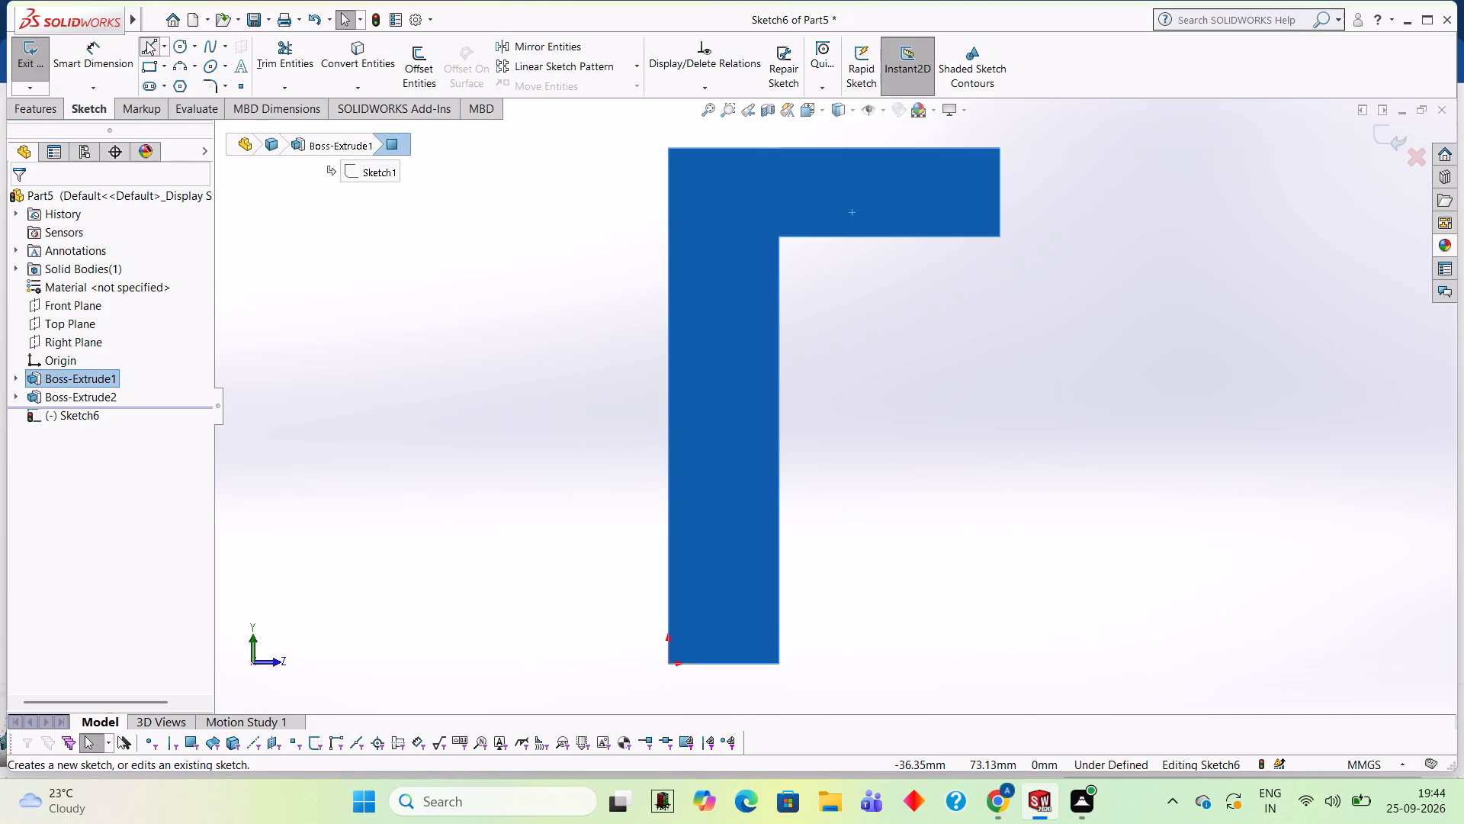
left_click(997, 235)
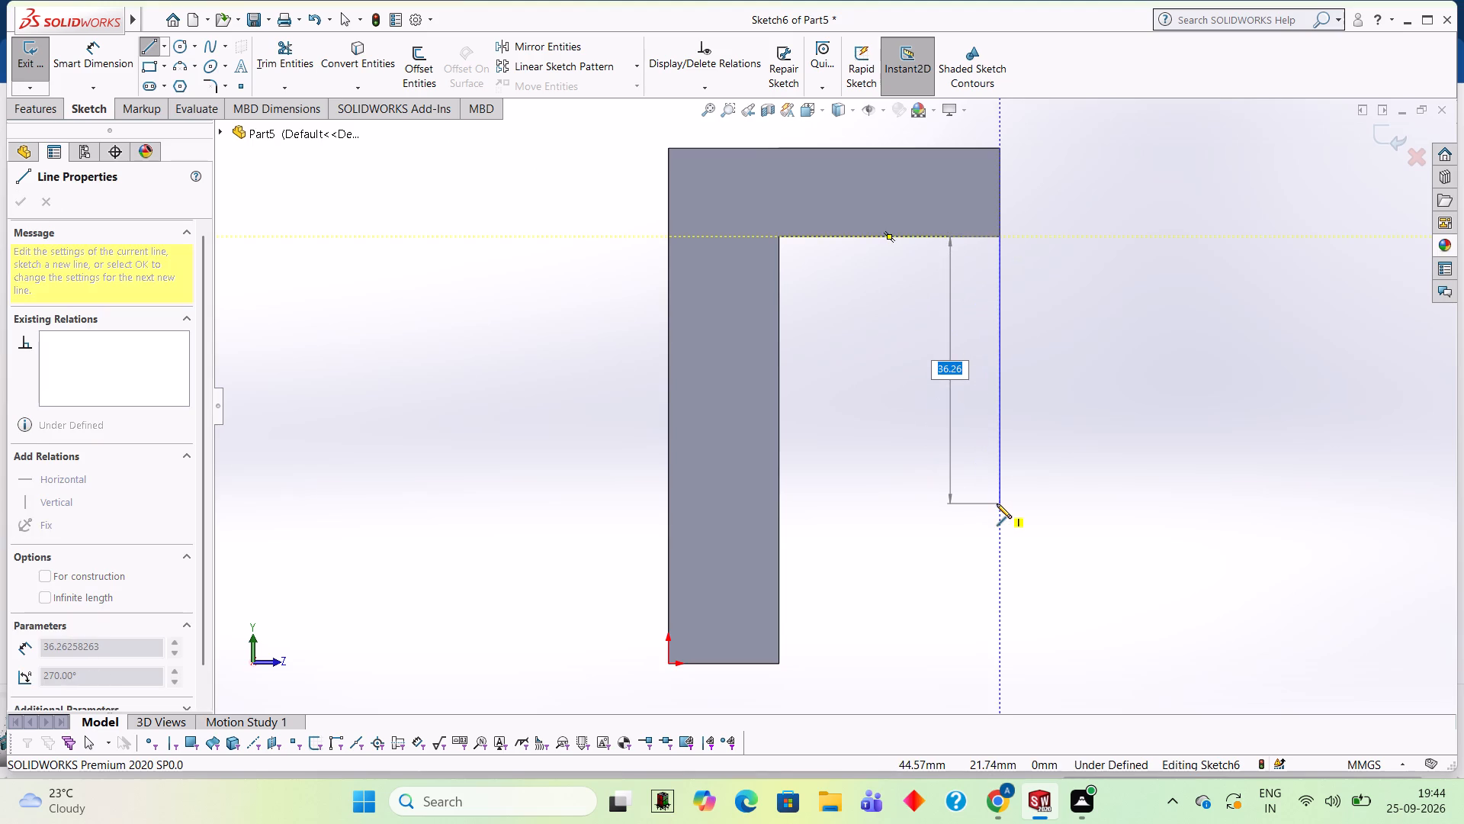
type("38")
key("Return")
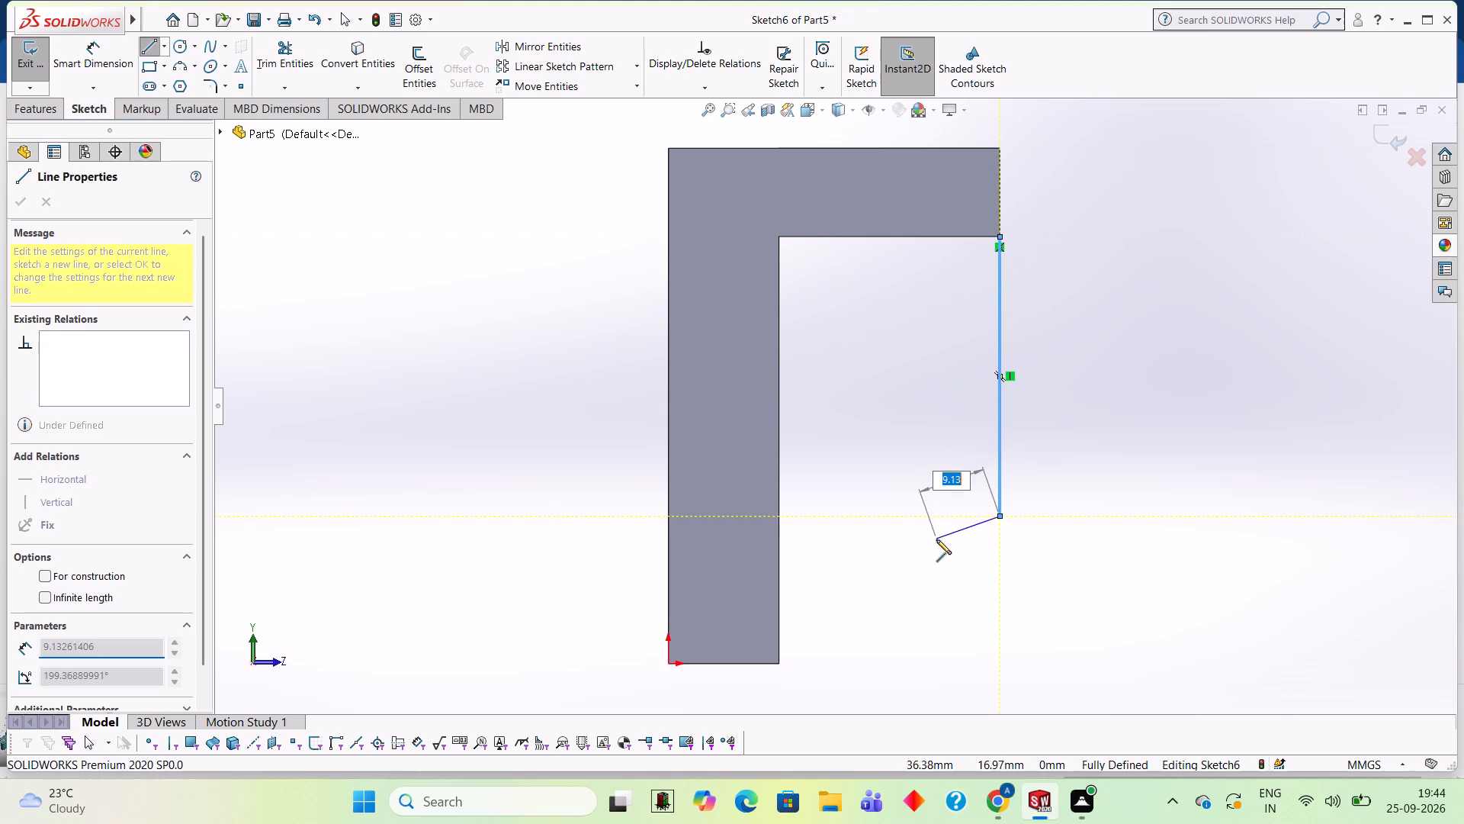
left_click(778, 665)
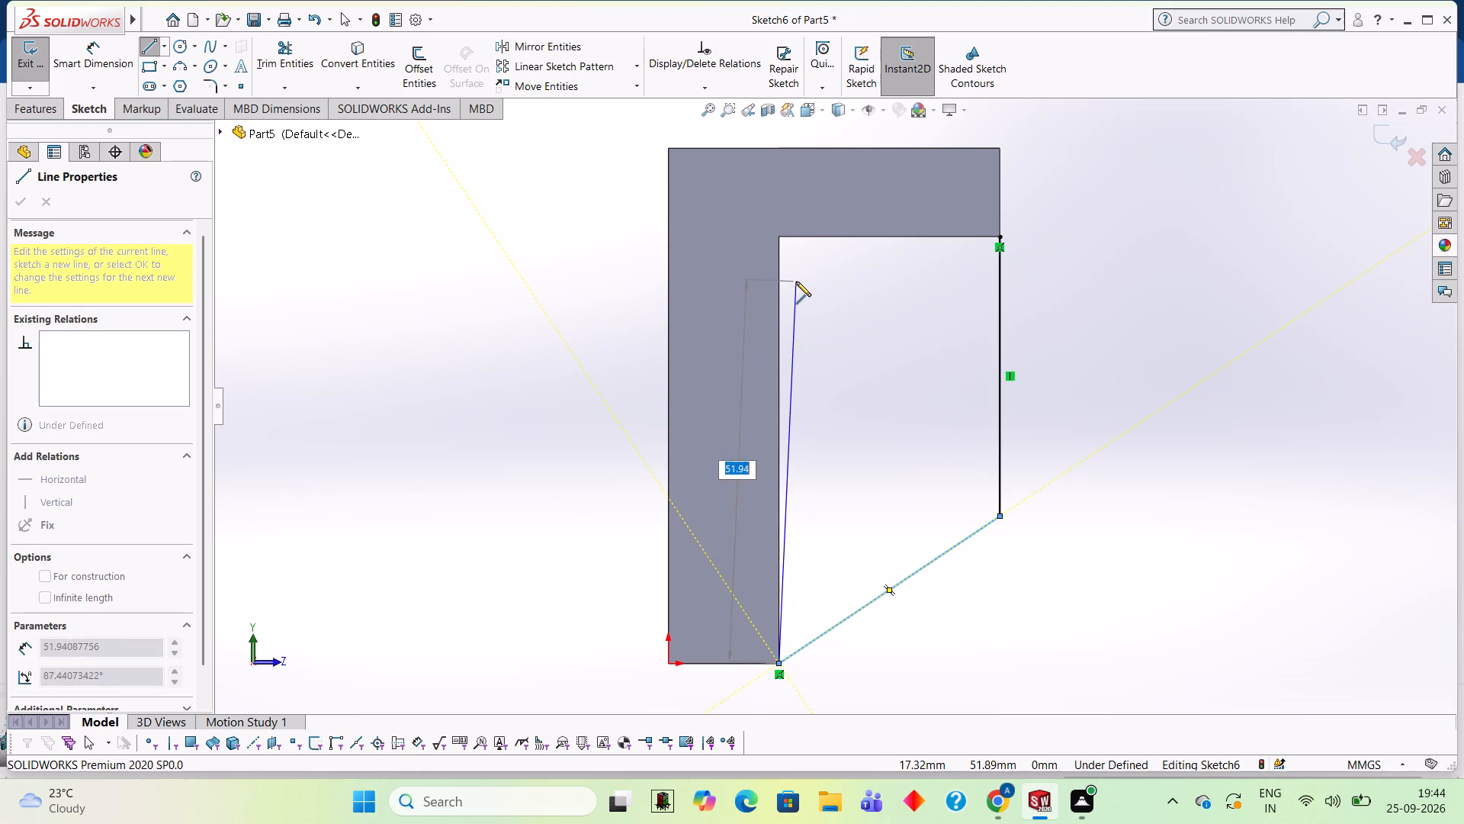
left_click(778, 237)
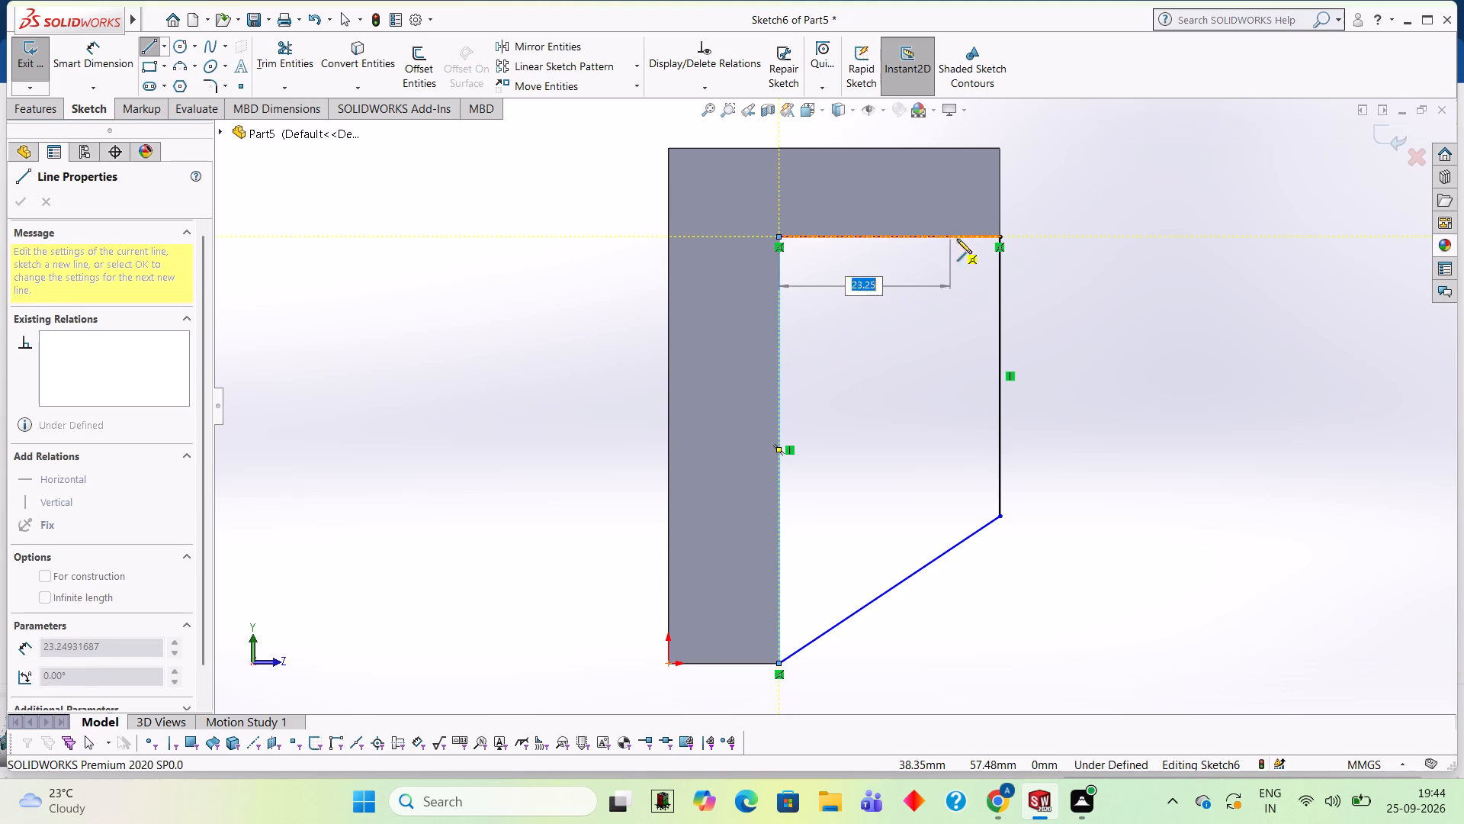
left_click(998, 237)
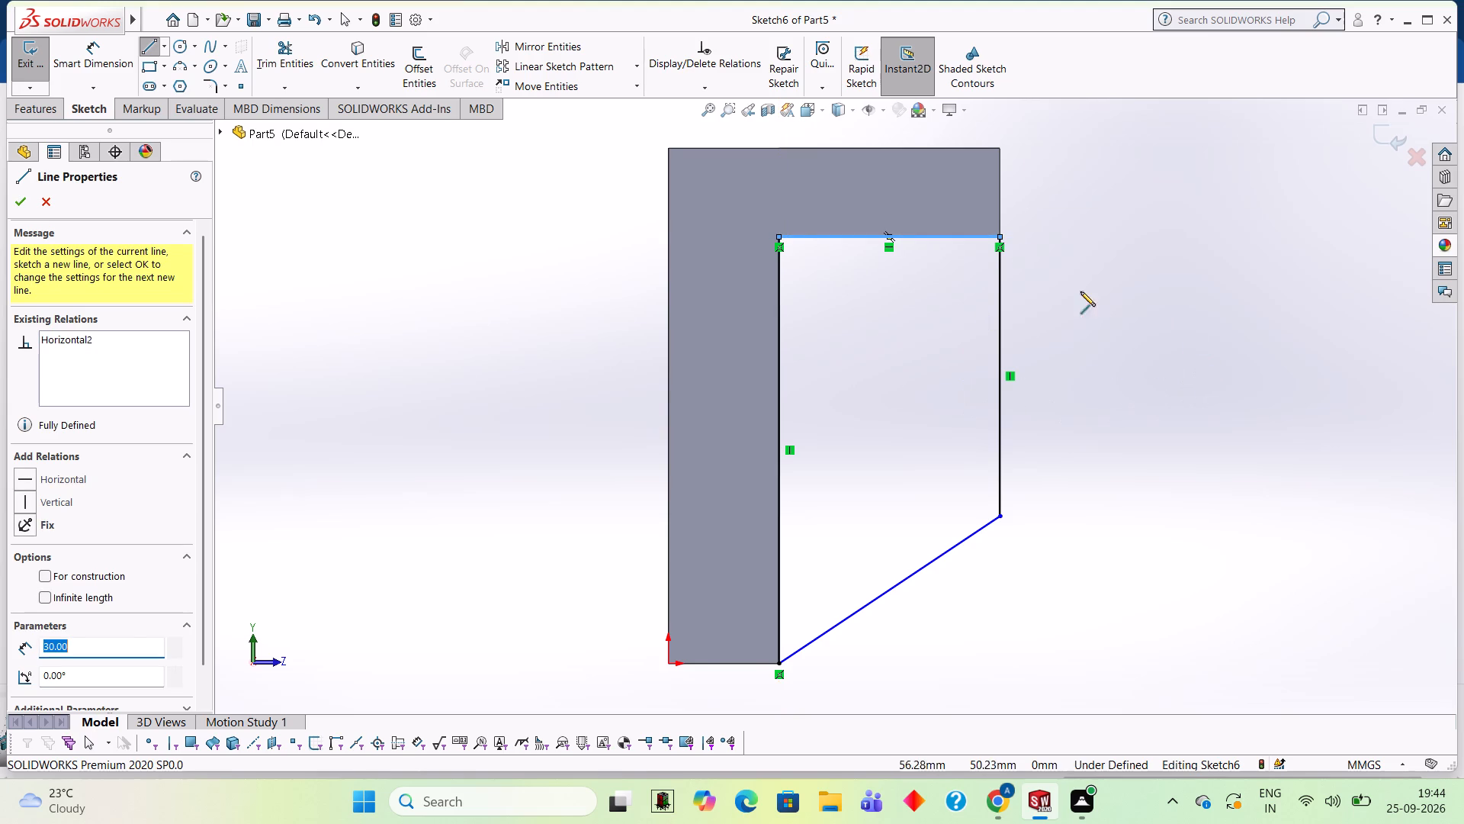
Extrude the closed end-face profile as a 12 mm blind boss, reversed to run inward beneath the flange and merged with the body.
scroll(1013, 240, "down", 5)
scroll(947, 255, "down", 4)
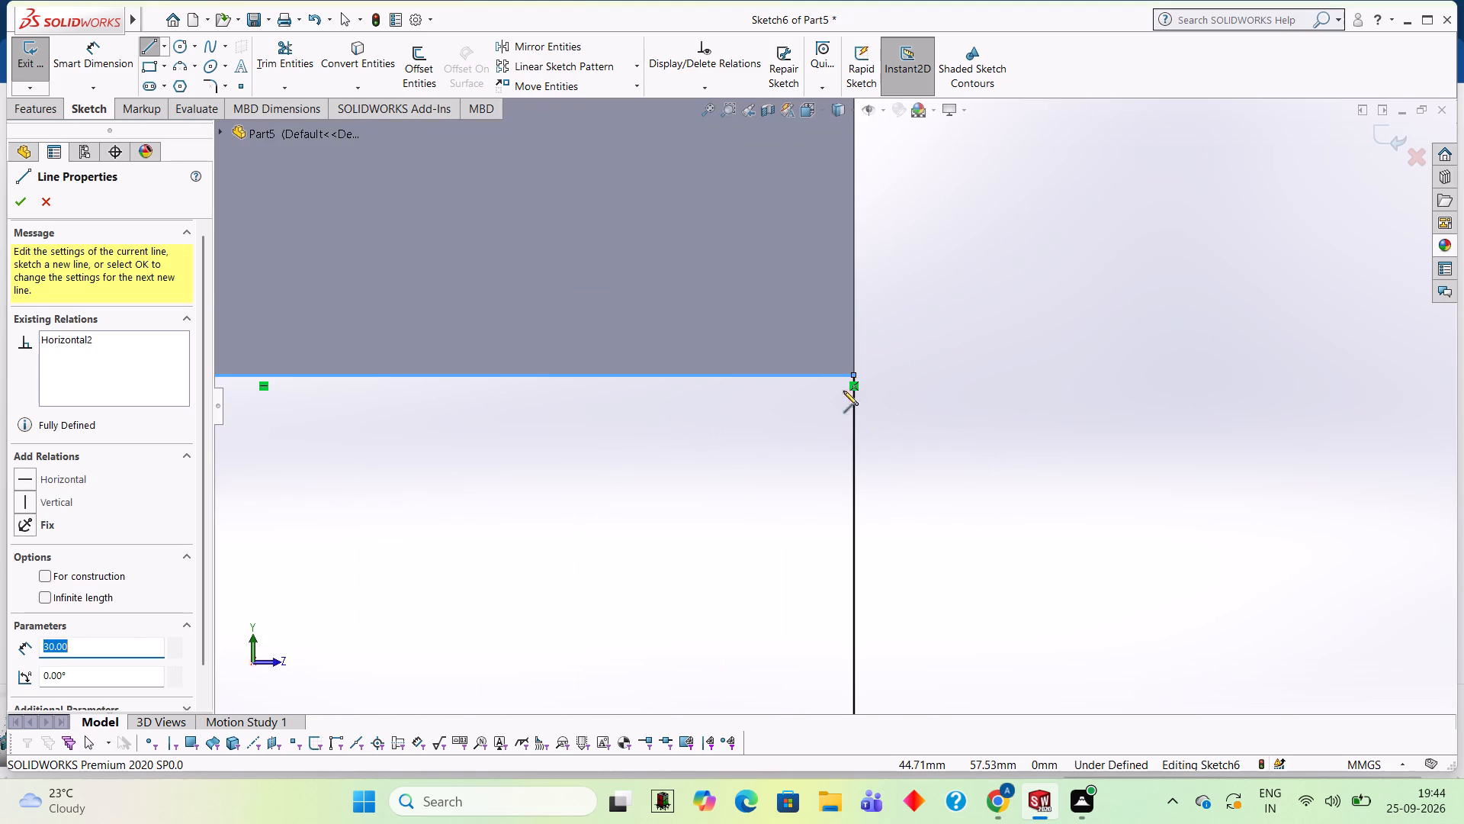
scroll(859, 356, "down", 10)
scroll(818, 443, "up", 14)
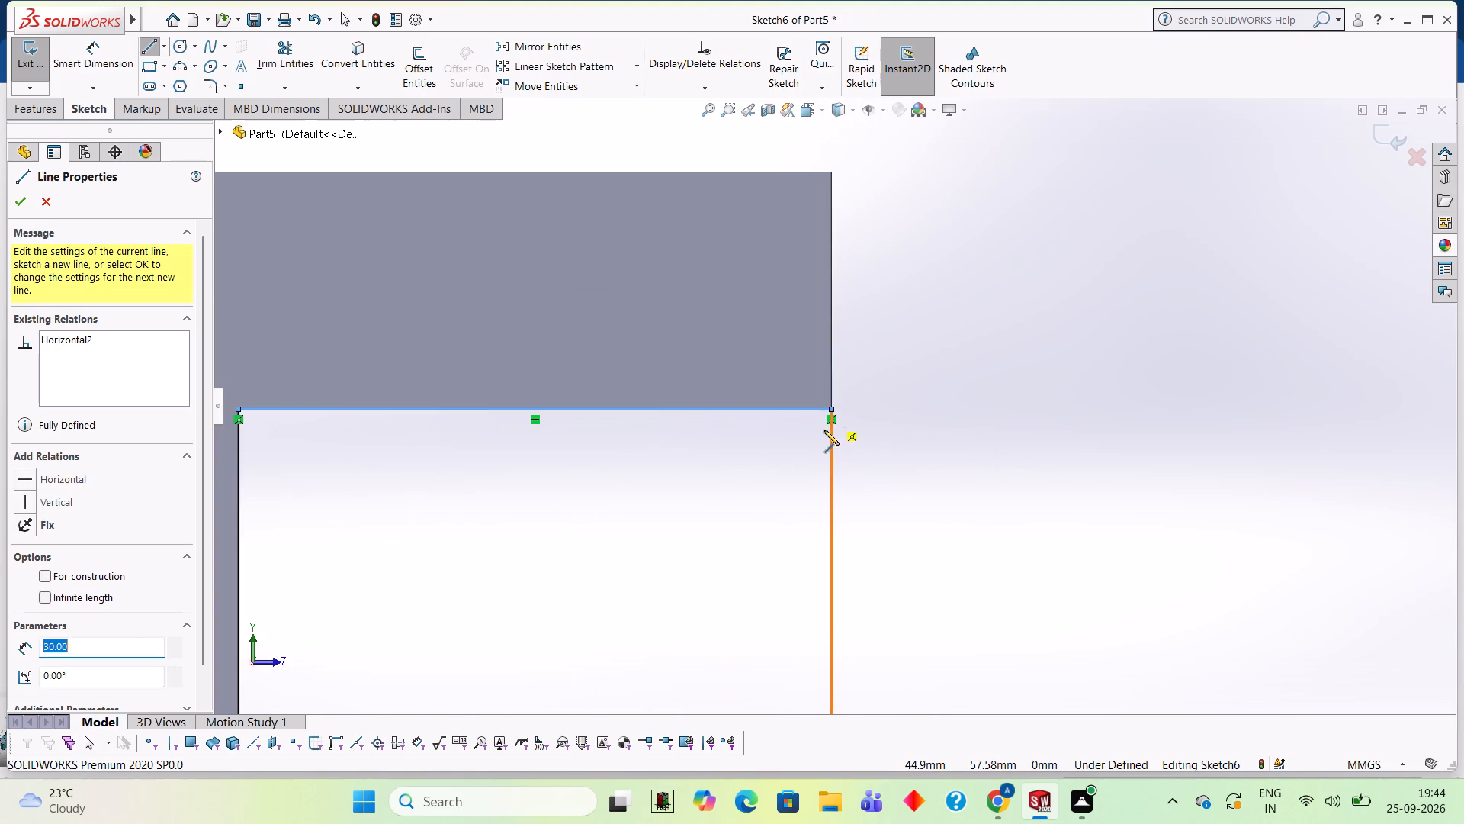
scroll(831, 410, "up", 7)
scroll(727, 604, "up", 2)
scroll(728, 610, "down", 1)
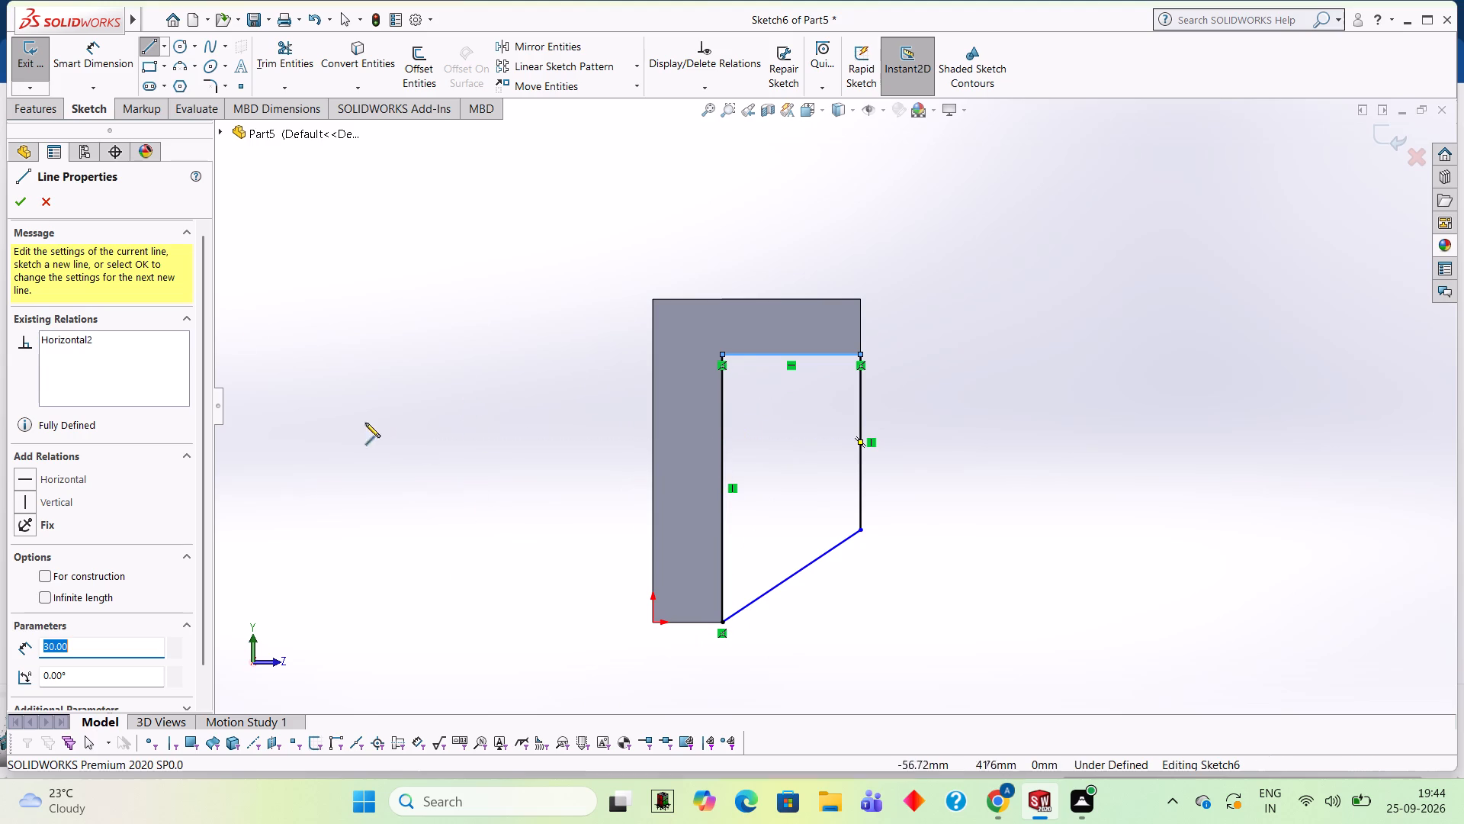
left_click(48, 110)
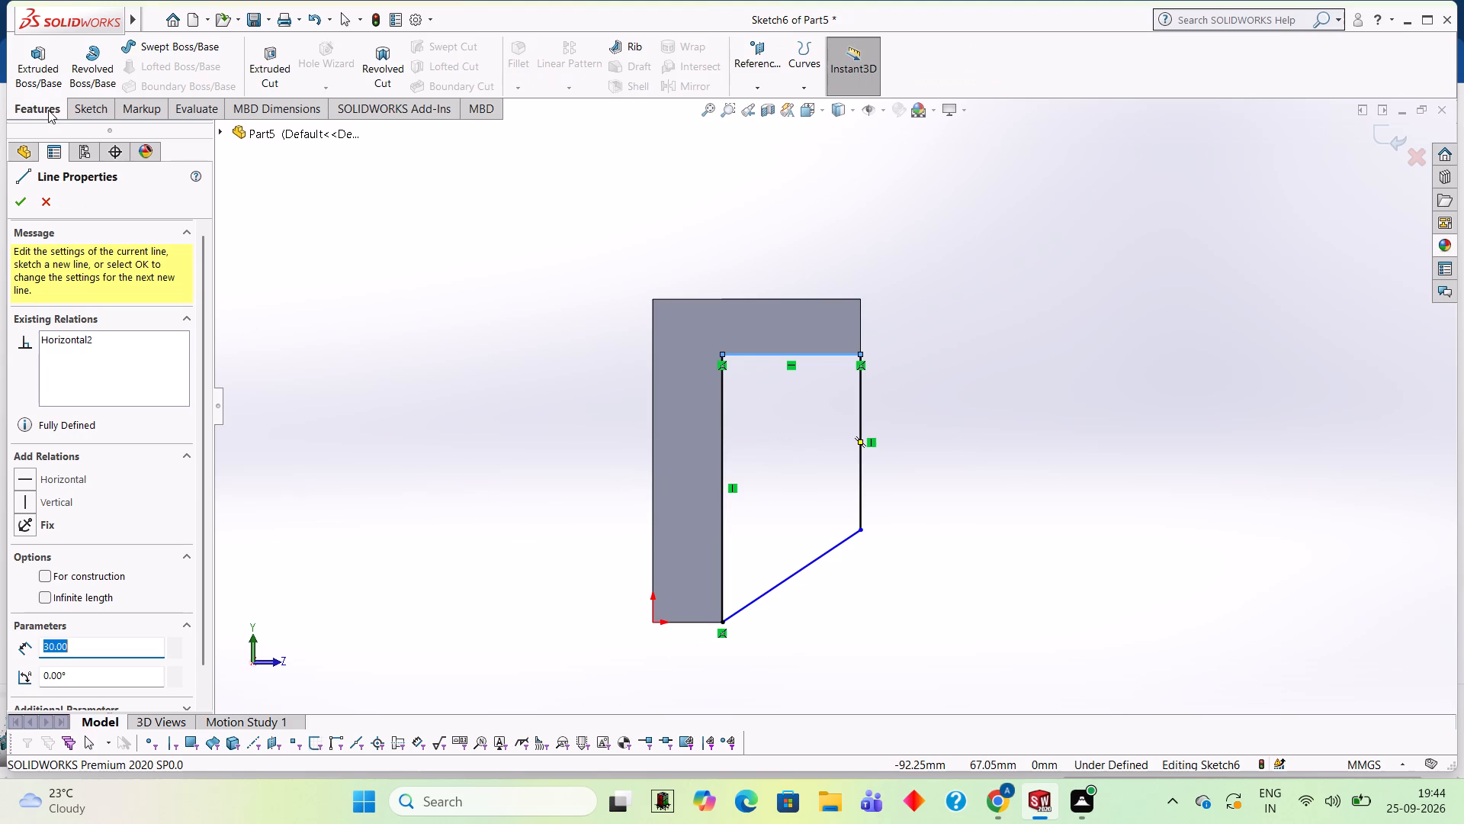
left_click(48, 63)
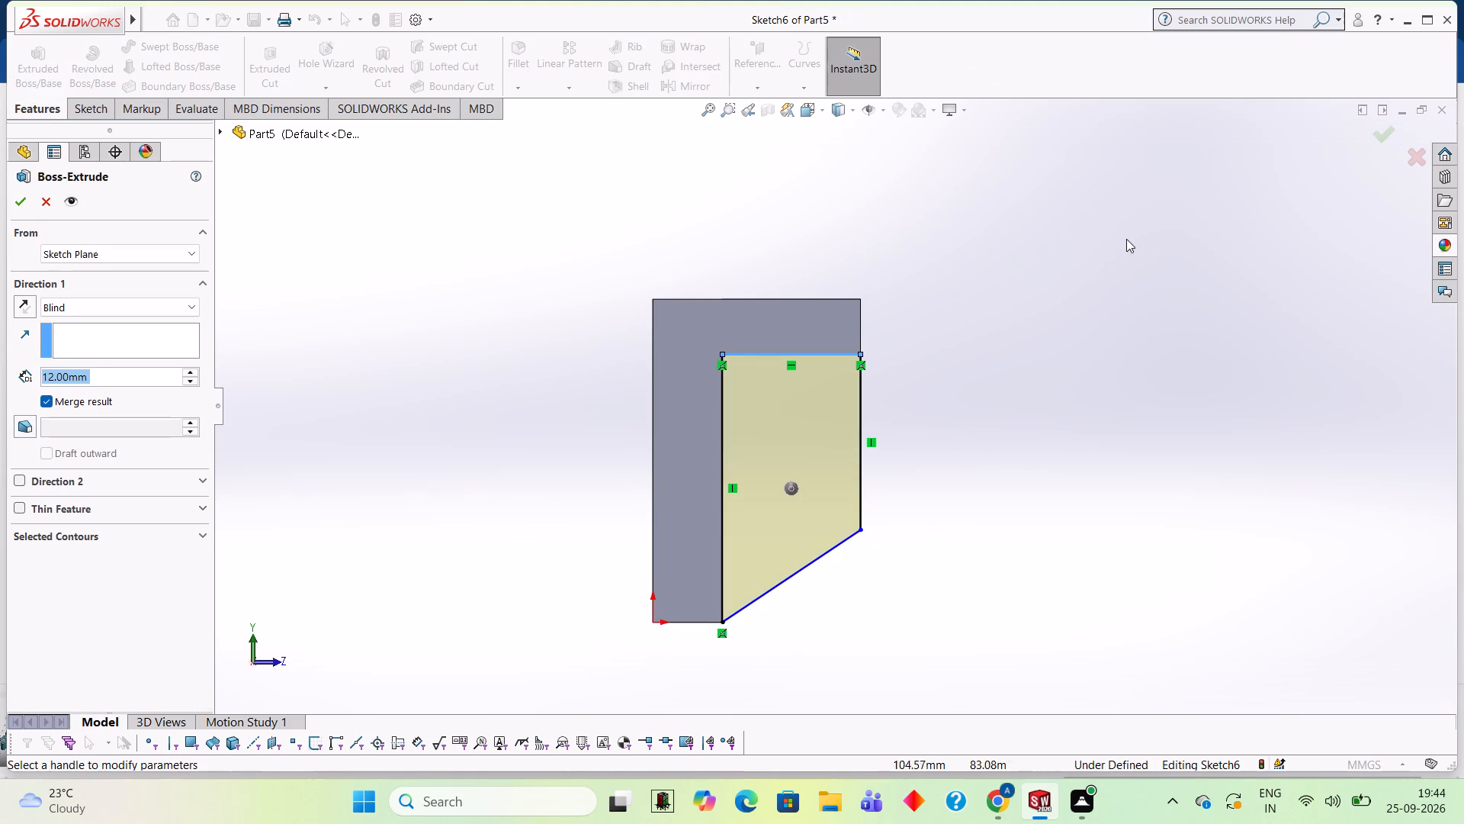
middle_click_drag(1126, 239, 1048, 245)
scroll(1087, 245, "down", 1)
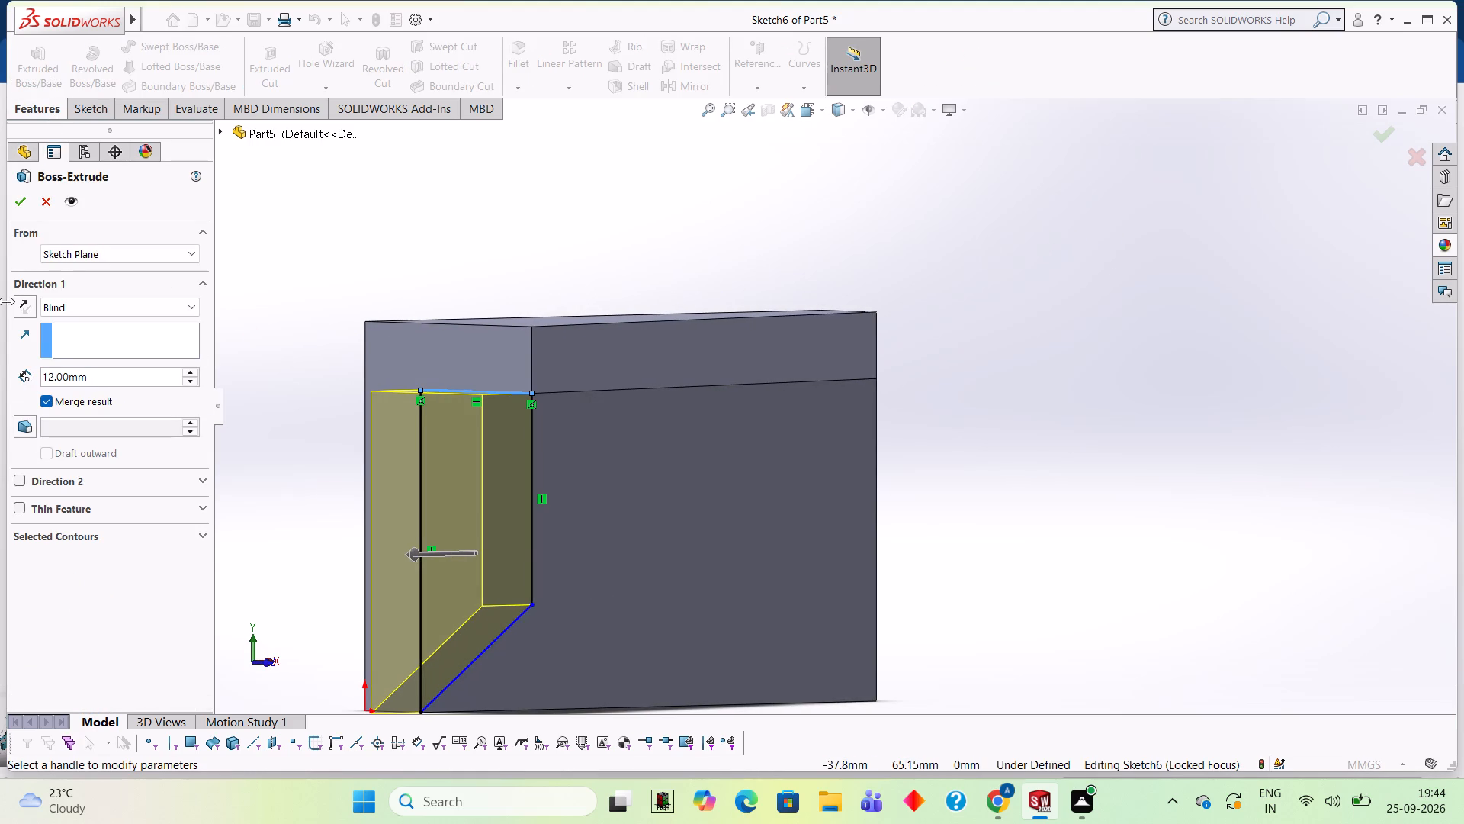
left_click(20, 304)
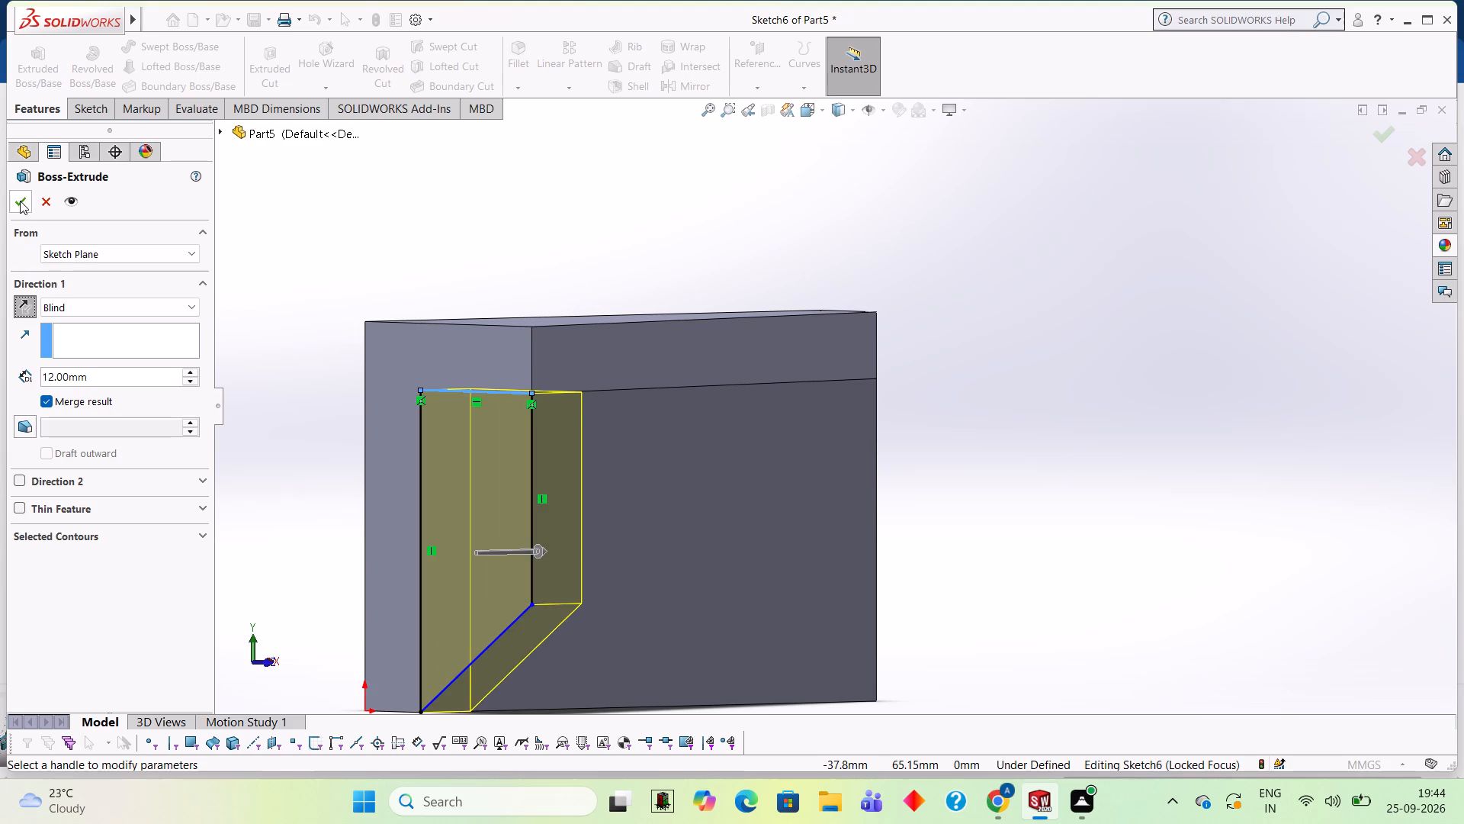
left_click(20, 201)
left_click(485, 288)
Examine the new side web, its junction with the triangular flange and the plate's faces from several angles.
middle_click_drag(504, 288, 640, 310)
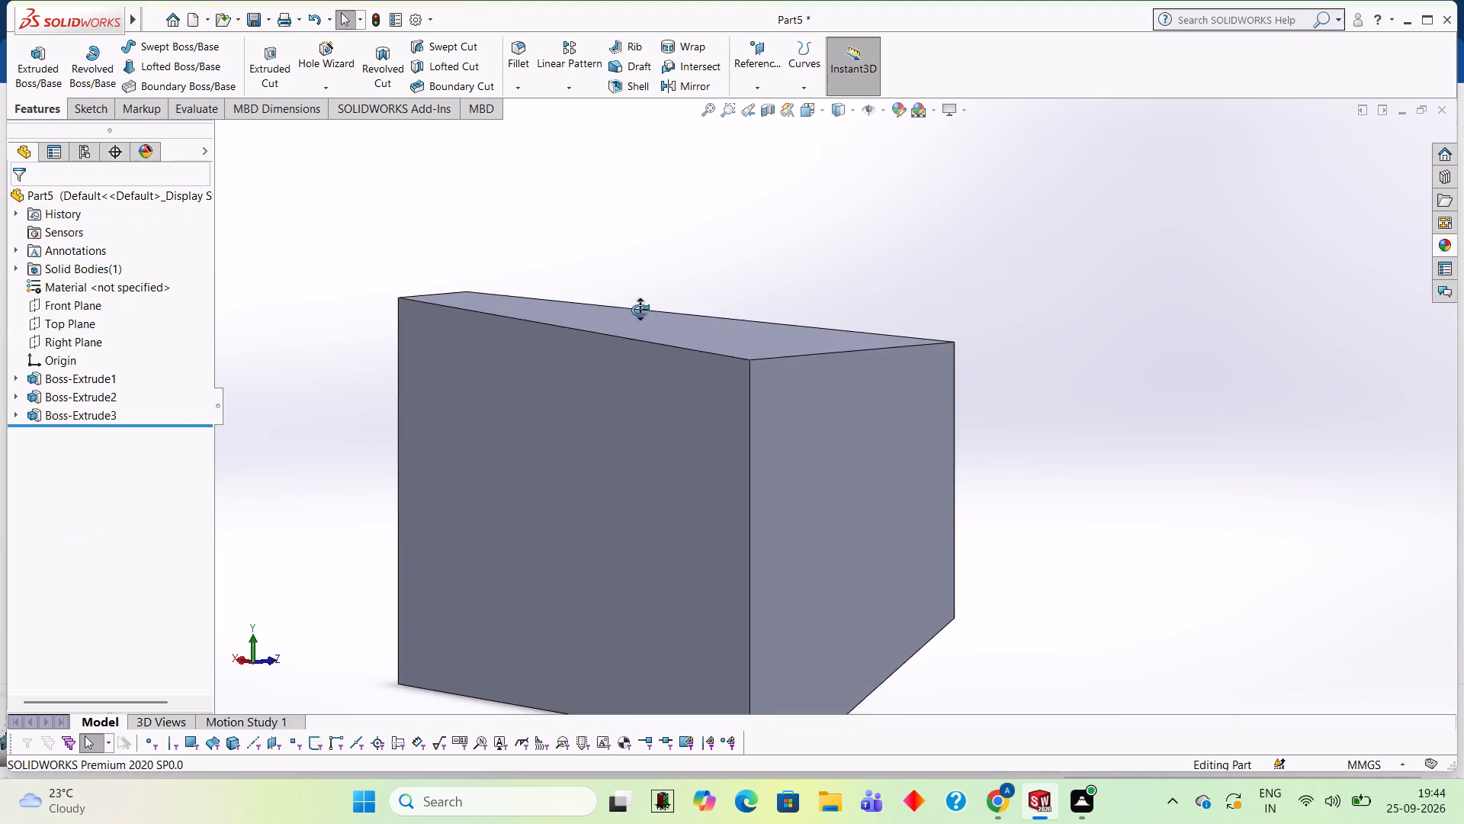
middle_click_drag(640, 310, 515, 247)
middle_click_drag(898, 275, 804, 256)
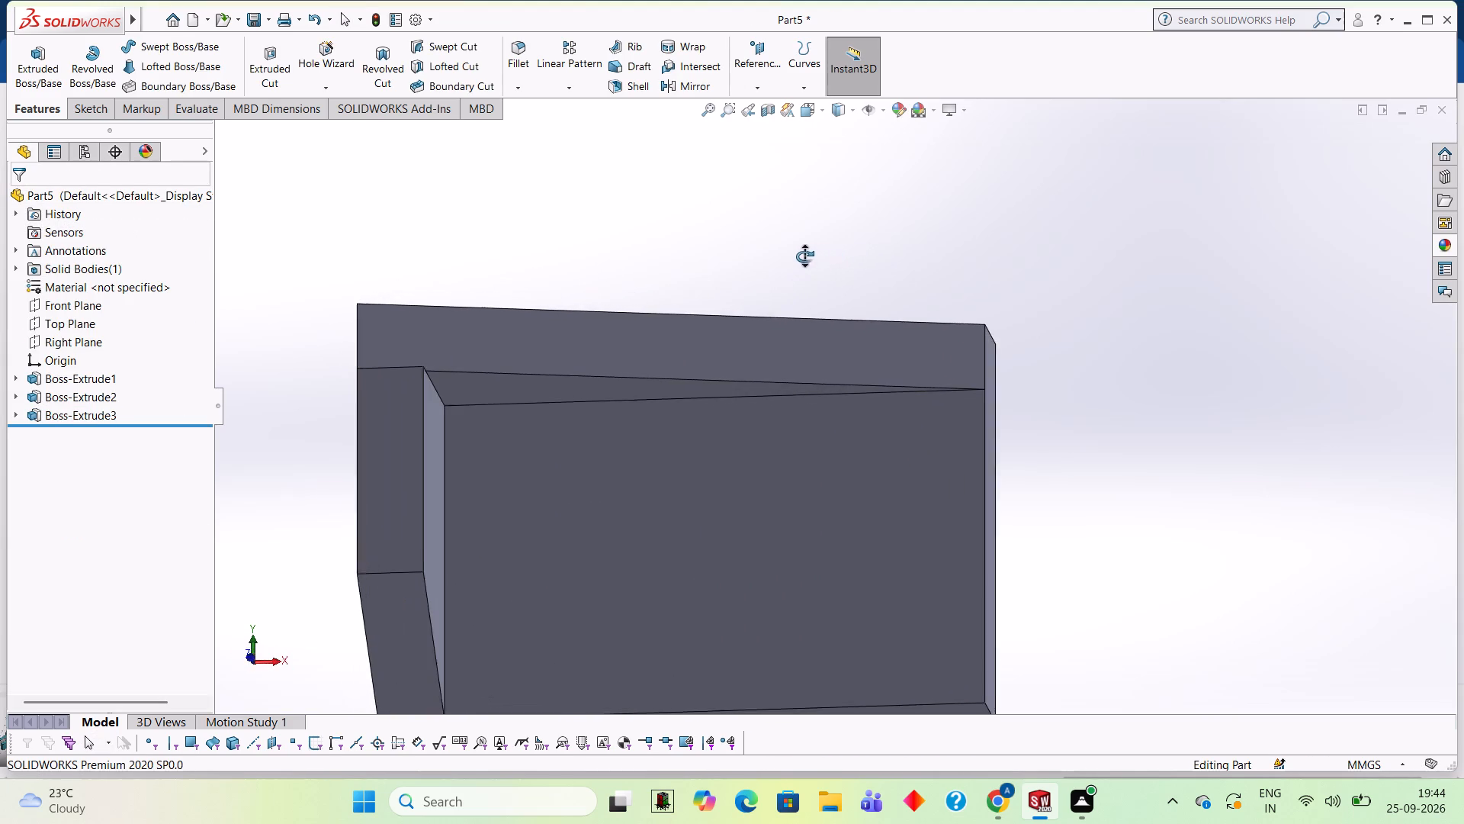
middle_click_drag(804, 256, 890, 142)
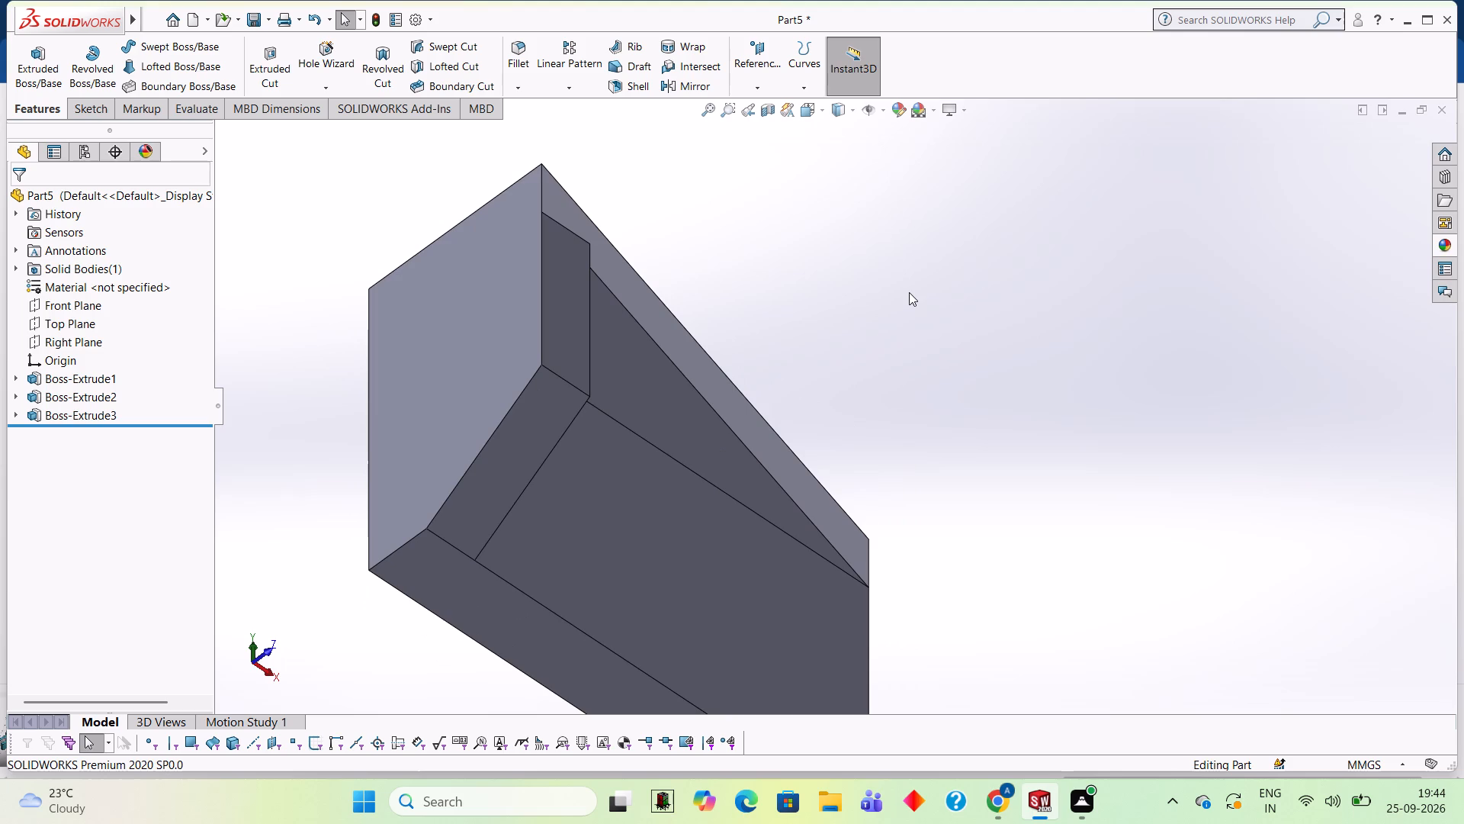
scroll(894, 326, "up", 1)
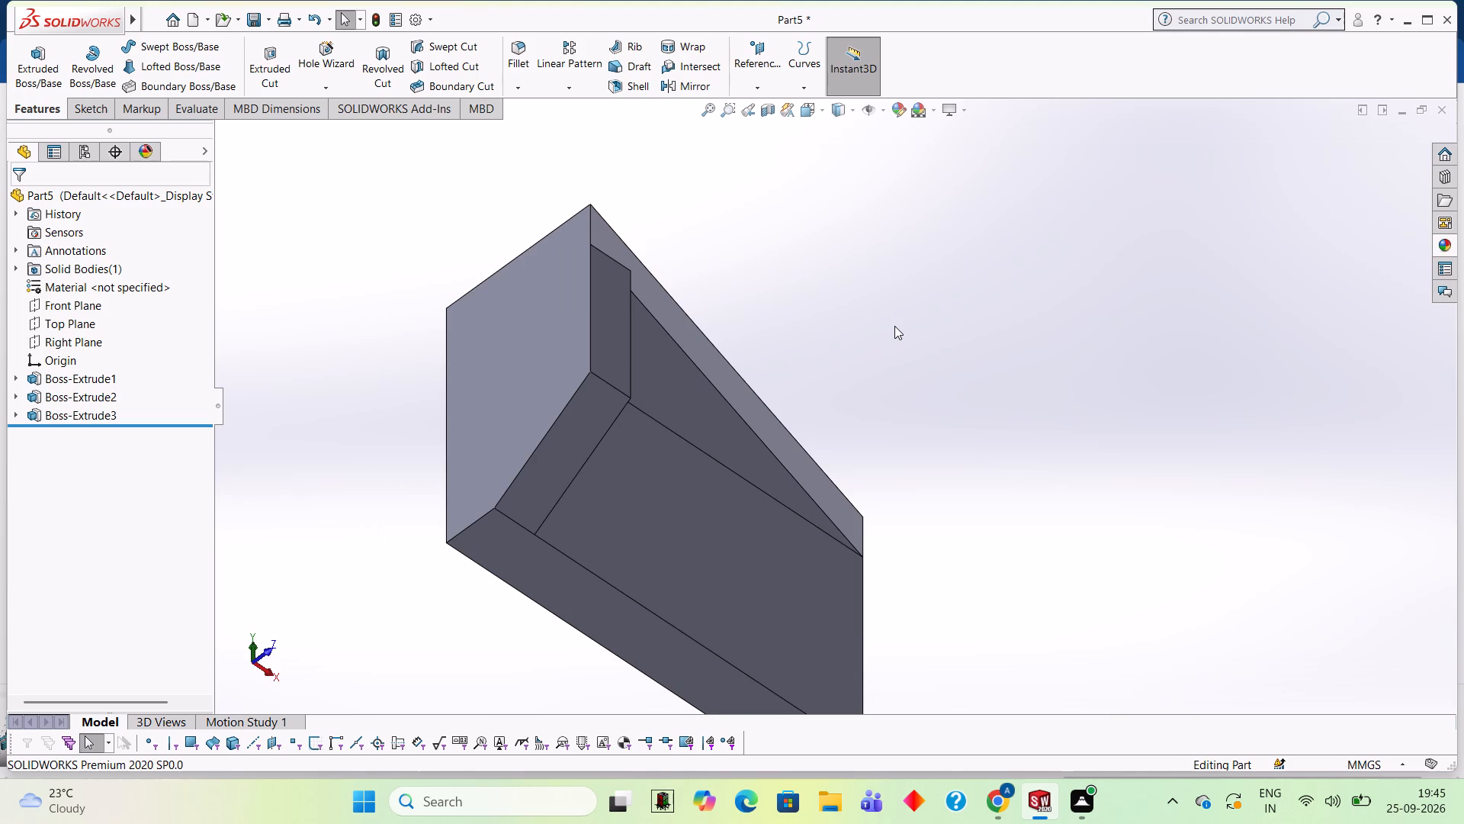
scroll(888, 338, "up", 1)
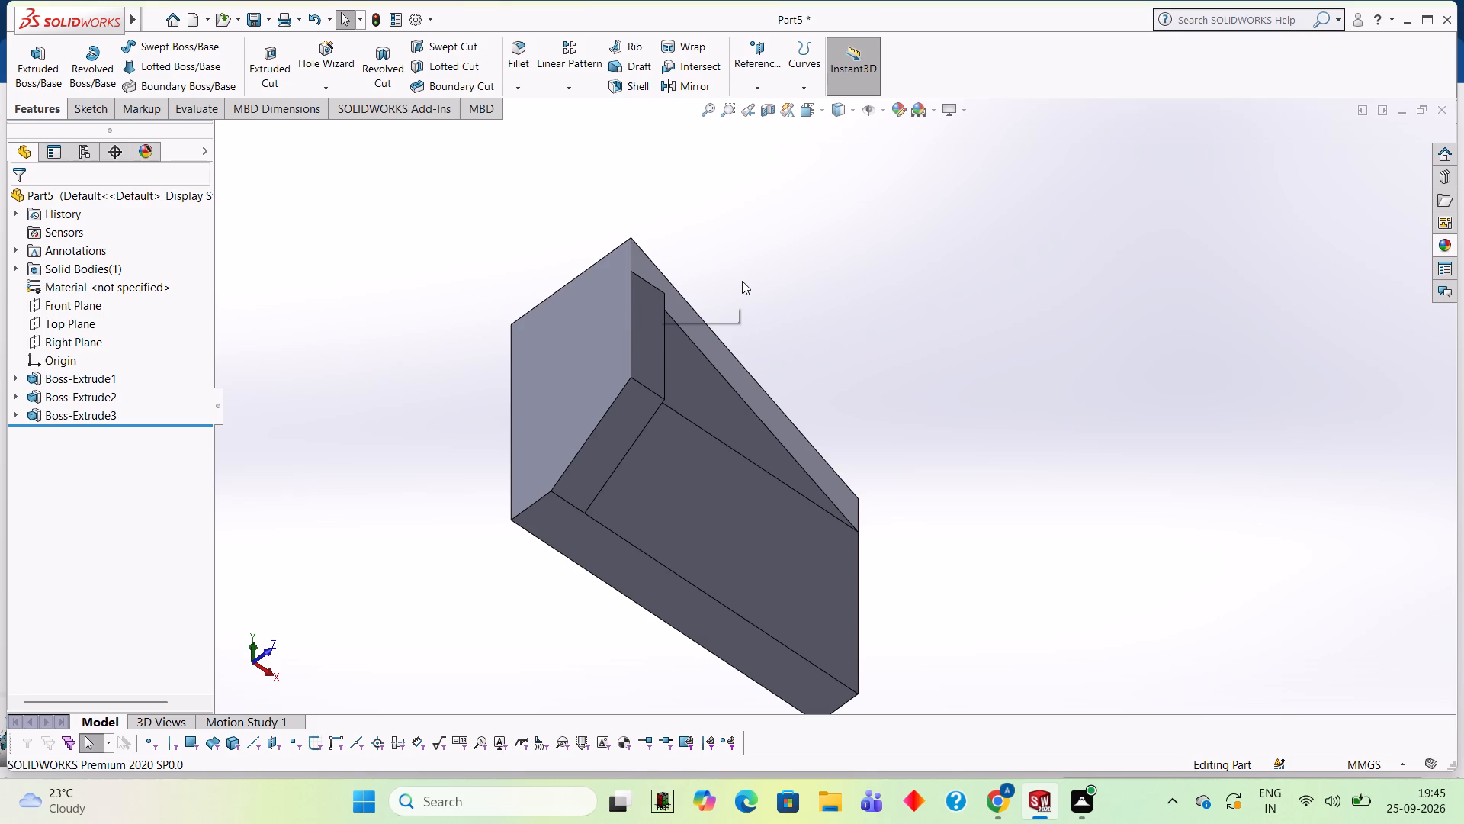
scroll(750, 300, "up", 1)
scroll(762, 295, "down", 1)
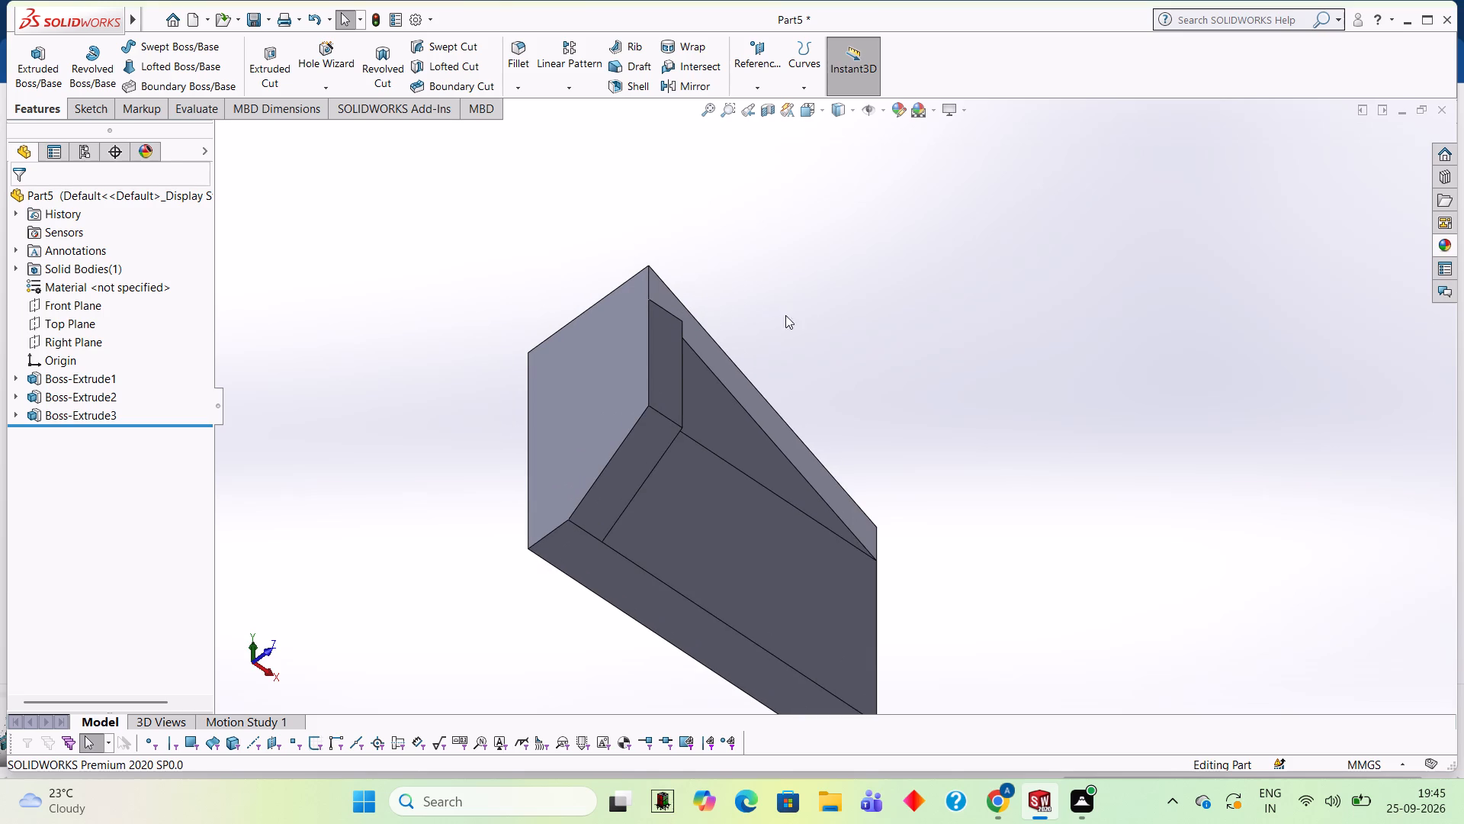
middle_click_drag(821, 320, 765, 328)
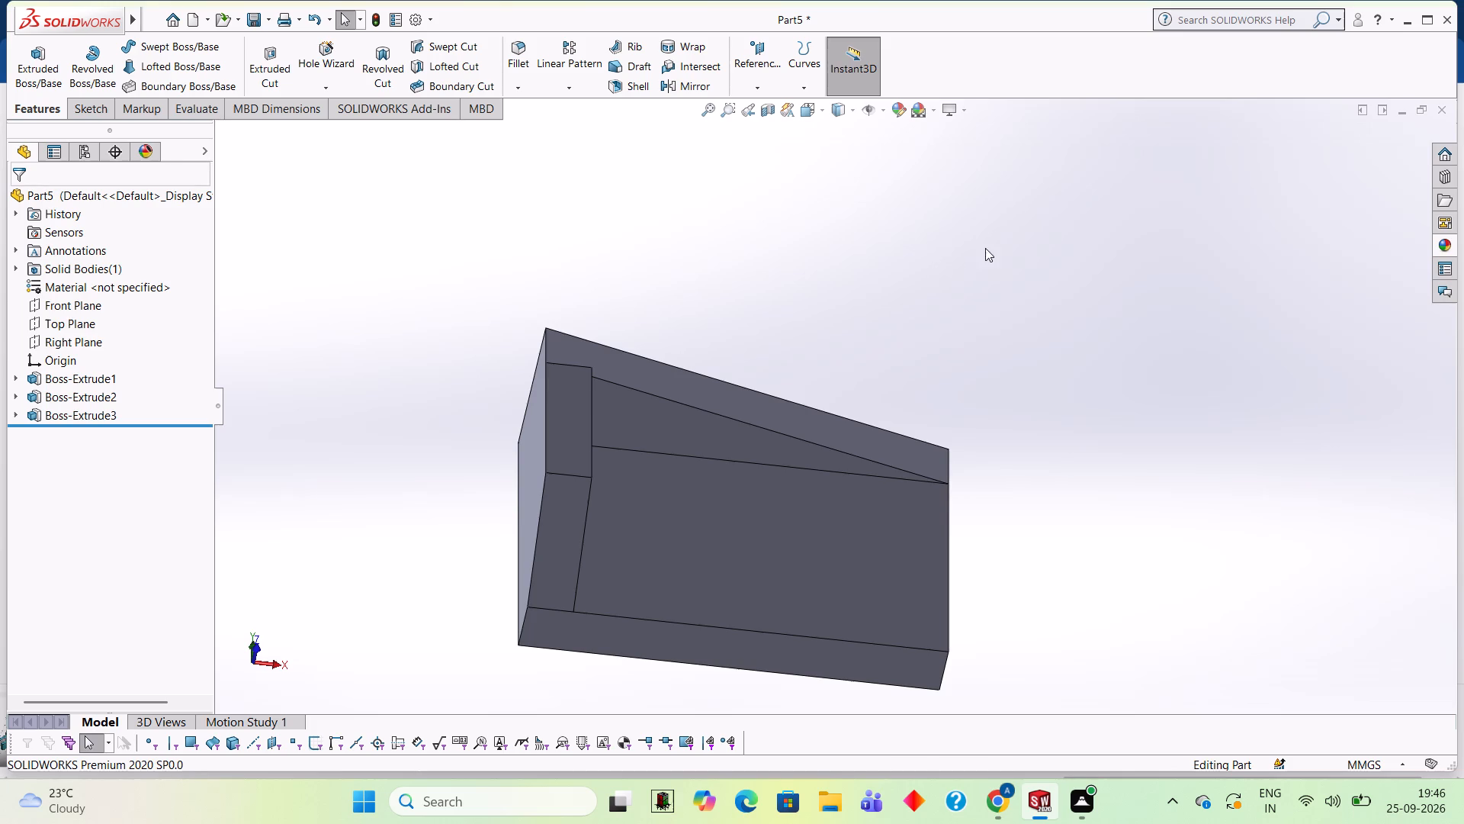
scroll(634, 328, "down", 1)
scroll(560, 406, "up", 2)
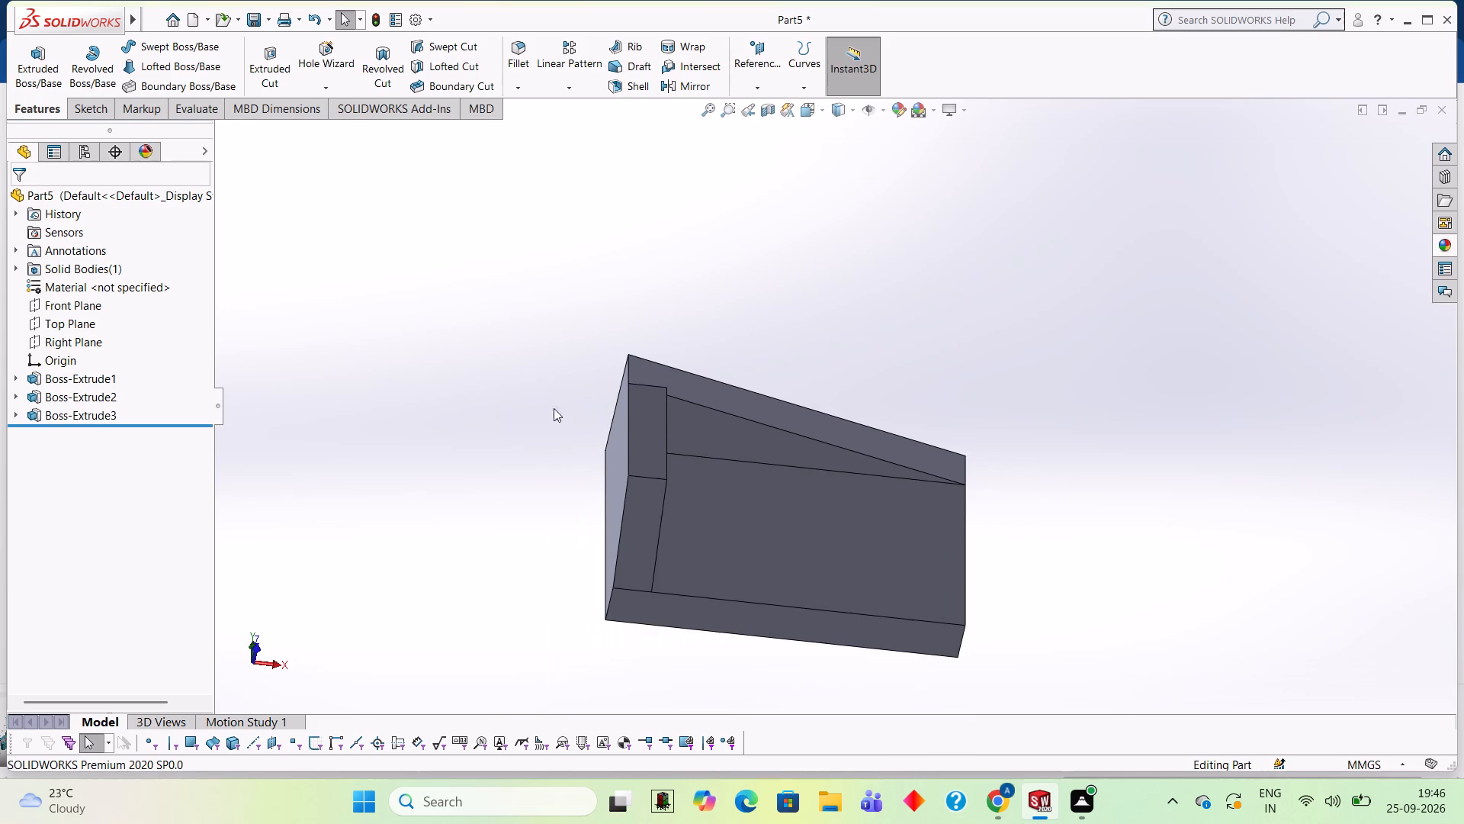
scroll(548, 430, "down", 1)
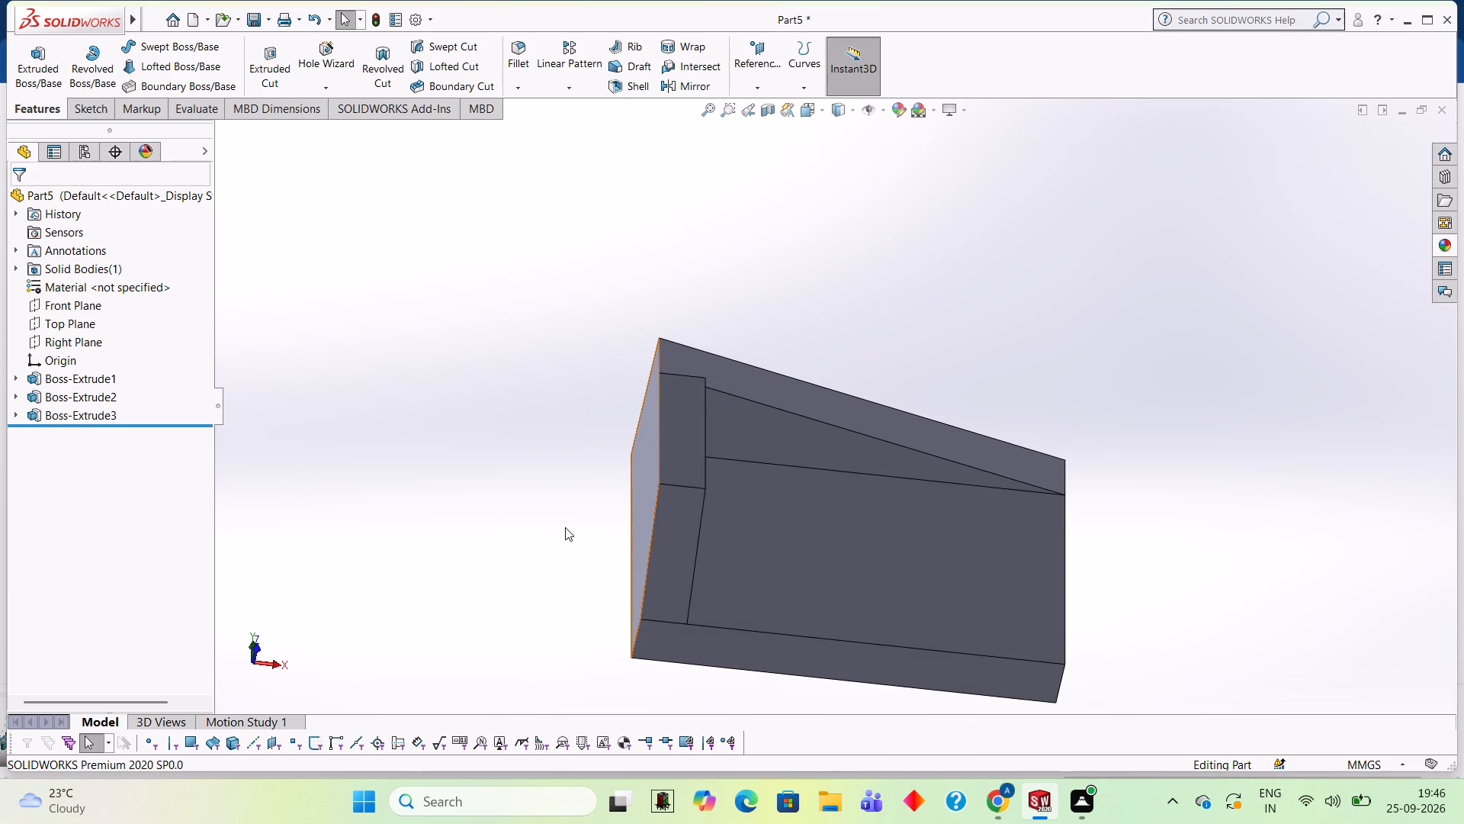
scroll(562, 527, "down", 1)
scroll(562, 528, "up", 1)
scroll(808, 637, "down", 1)
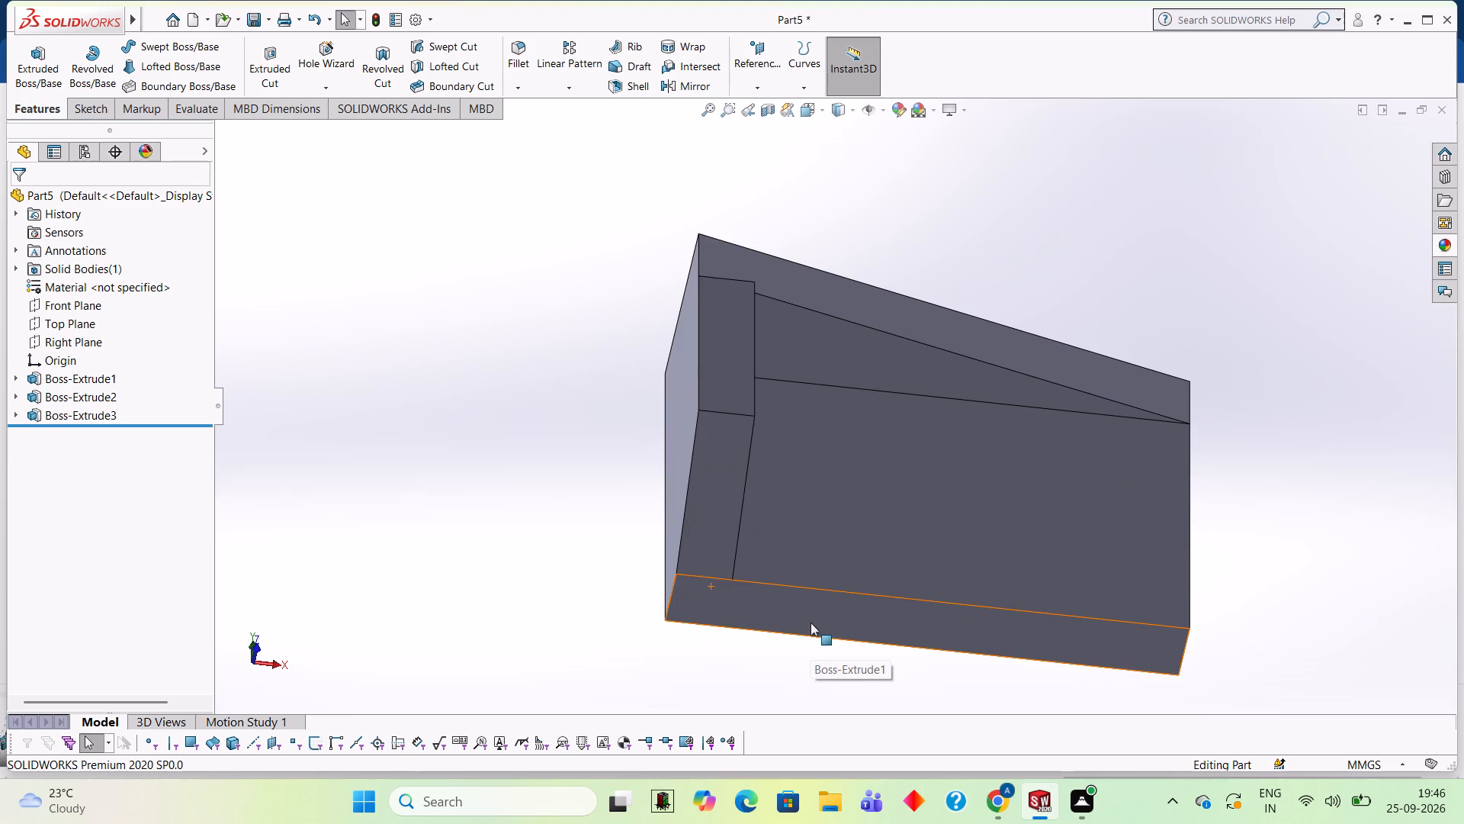
scroll(811, 623, "up", 1)
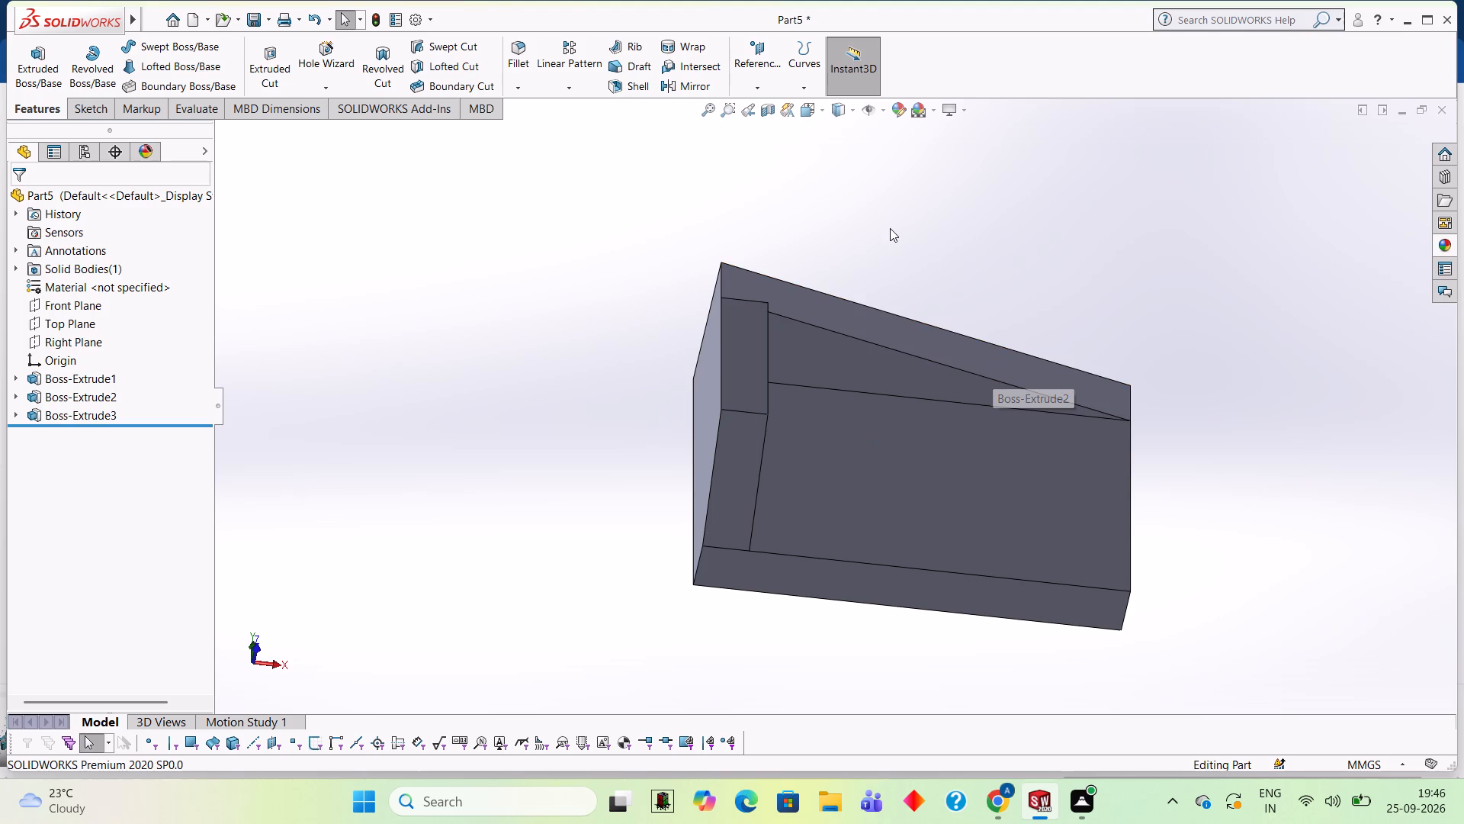
middle_click_drag(882, 295, 781, 285)
middle_click_drag(833, 326, 849, 308)
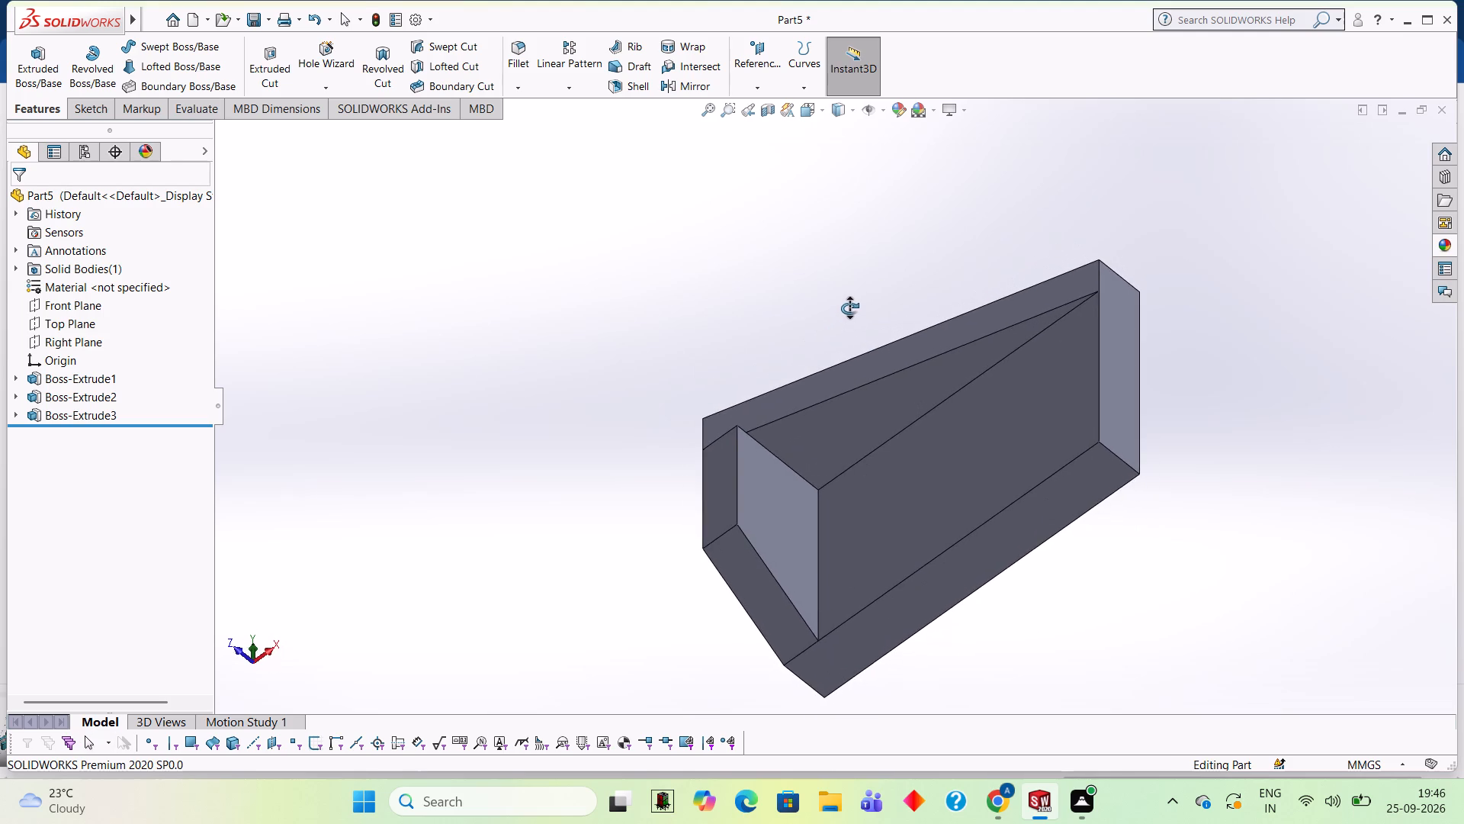
middle_click_drag(849, 308, 850, 302)
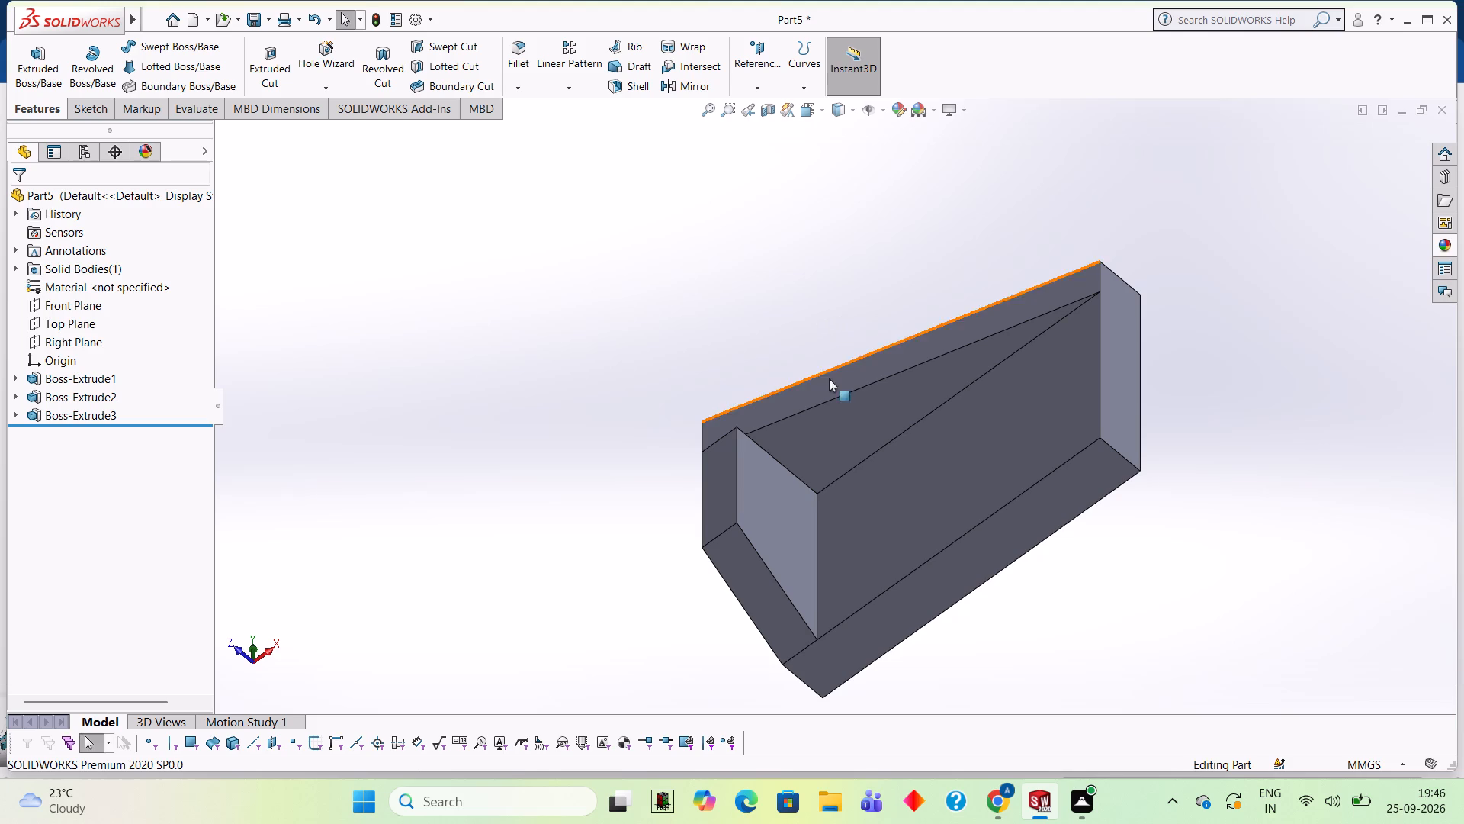
Start a sketch on the part's top face and begin a line at the slanted edge's corner above the side web.
middle_click_drag(872, 309, 933, 671)
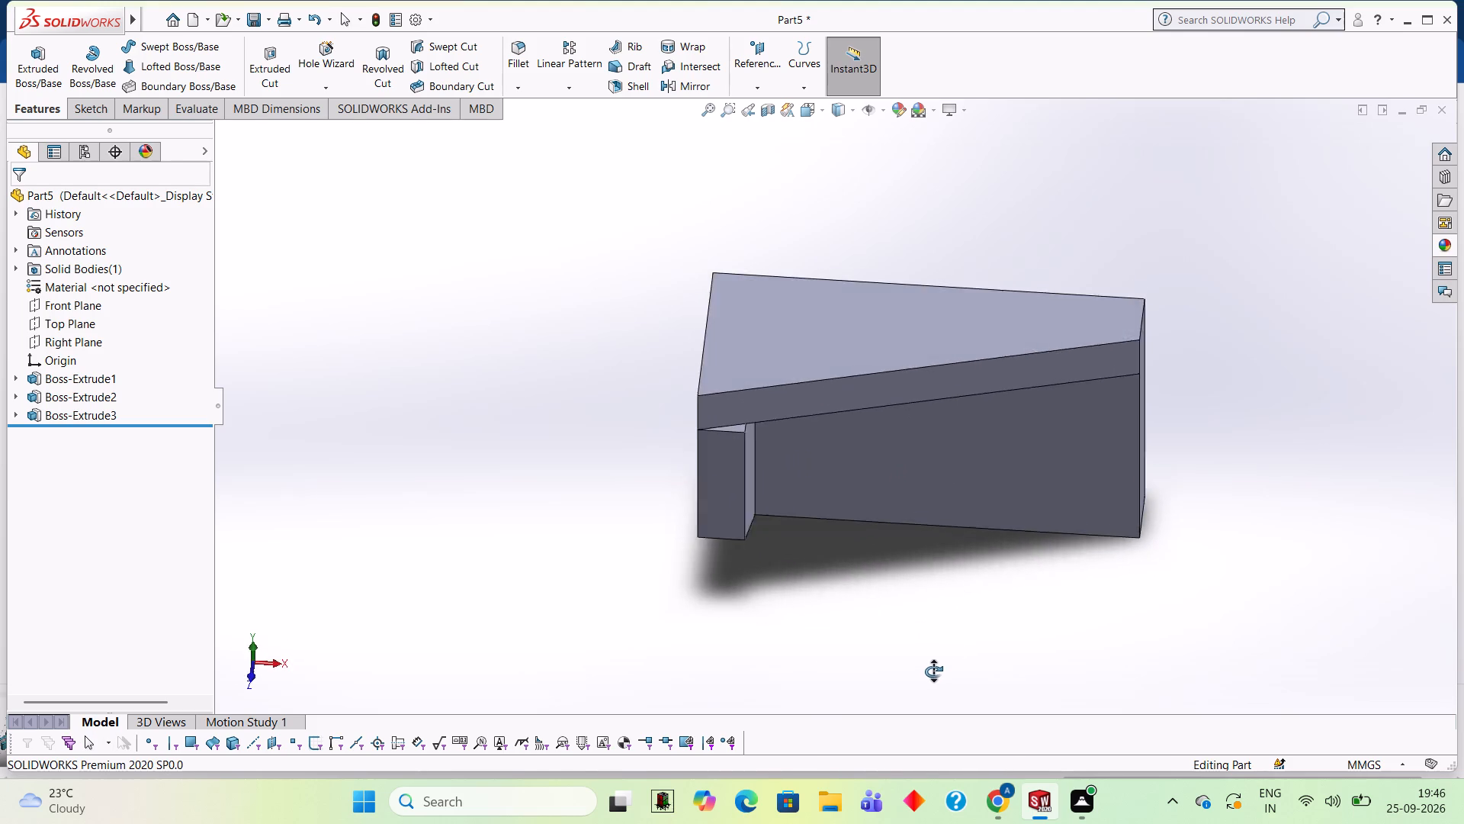
middle_click_drag(933, 671, 946, 684)
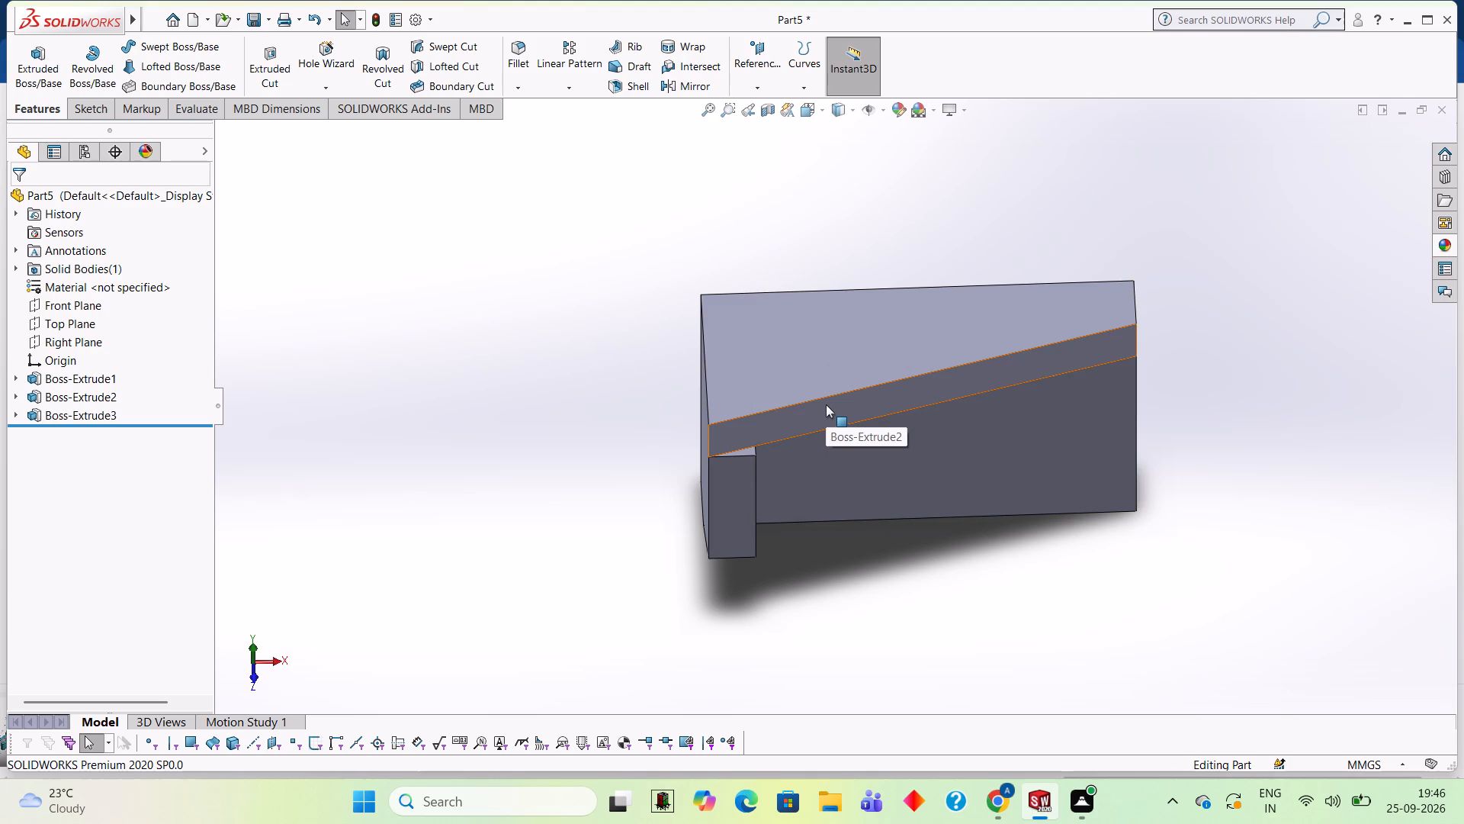
middle_click_drag(899, 276, 901, 371)
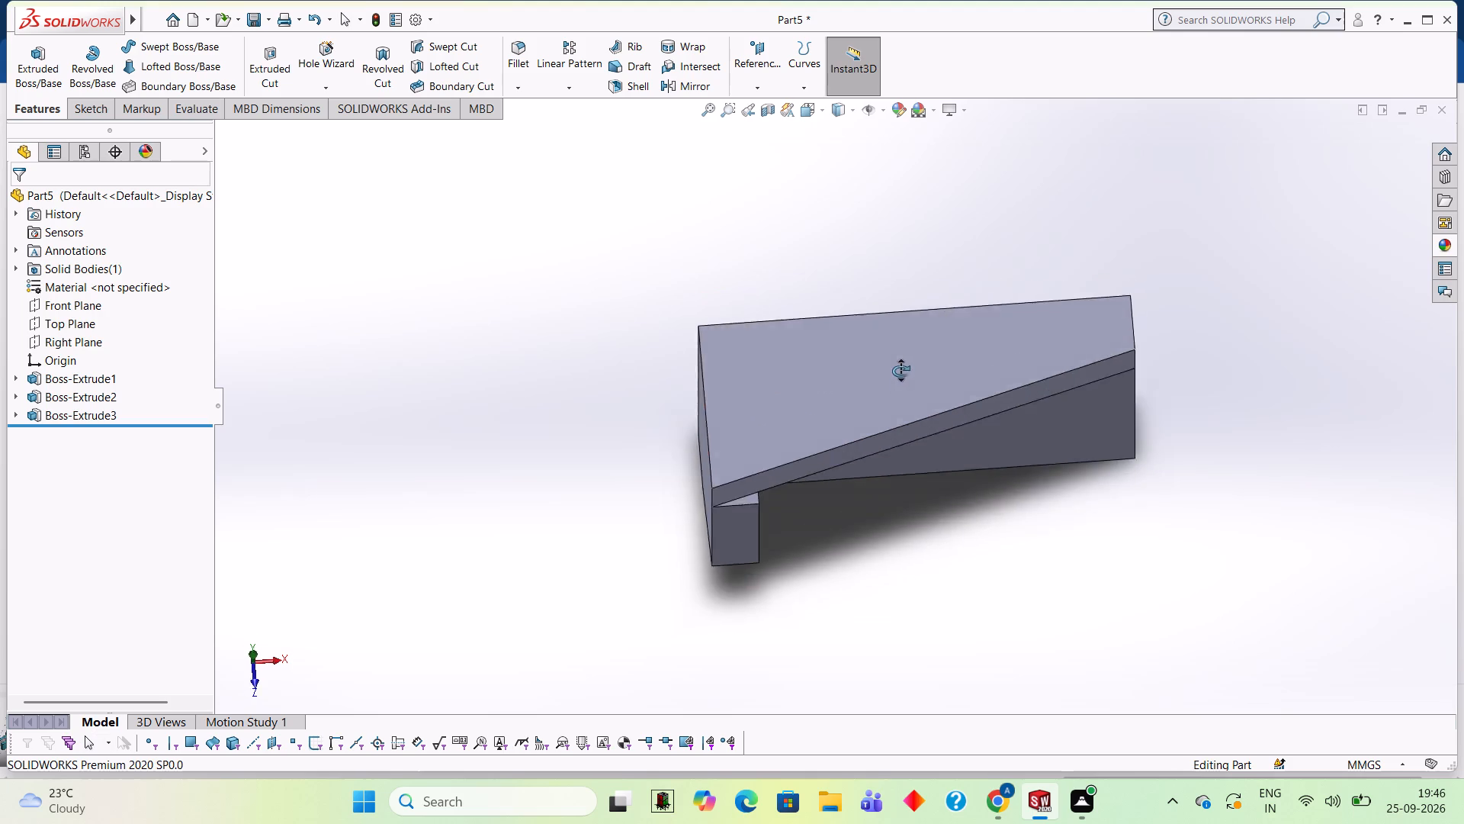
middle_click_drag(901, 371, 901, 495)
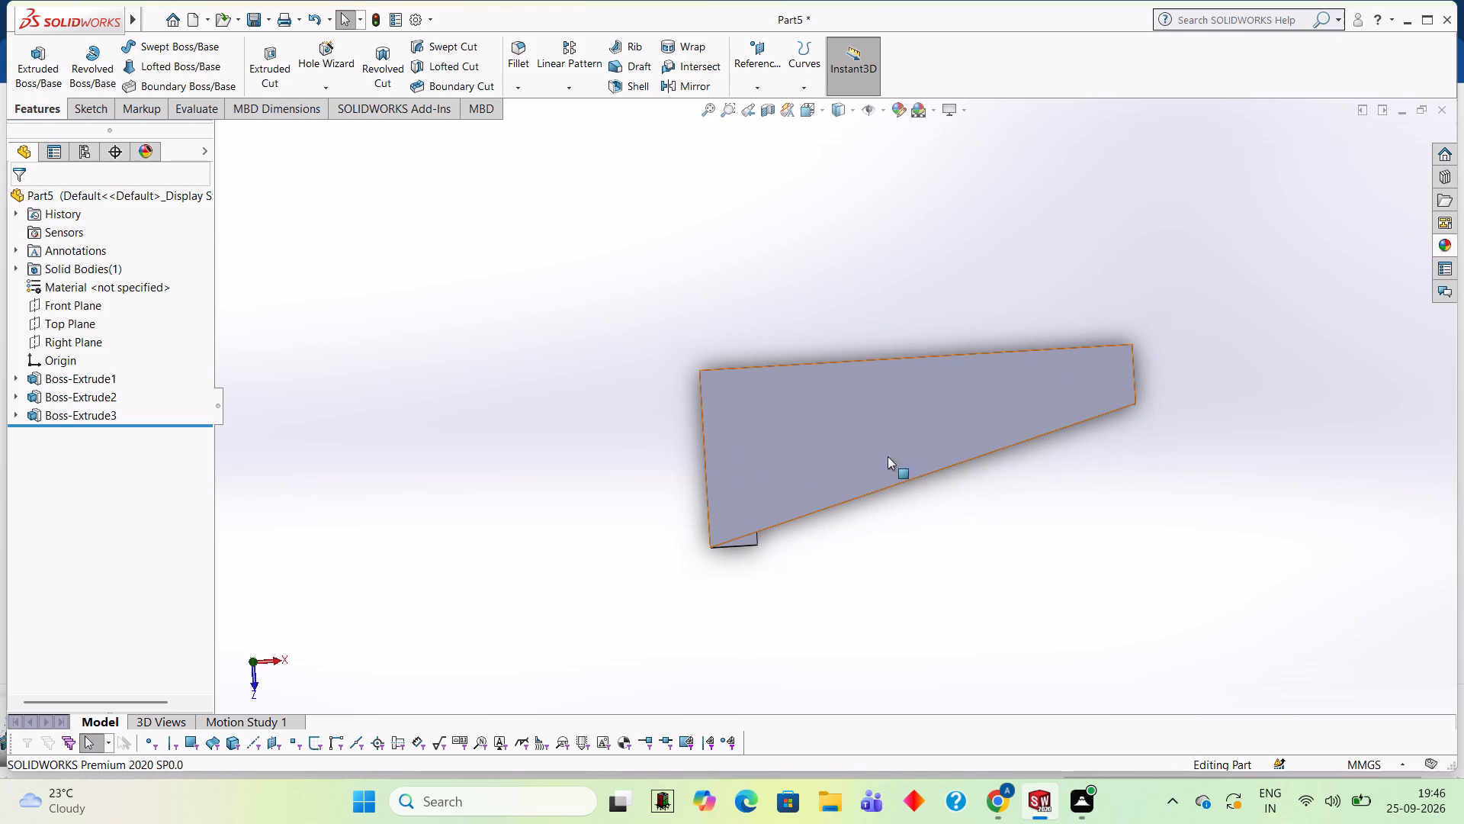
left_click(870, 425)
left_click(936, 382)
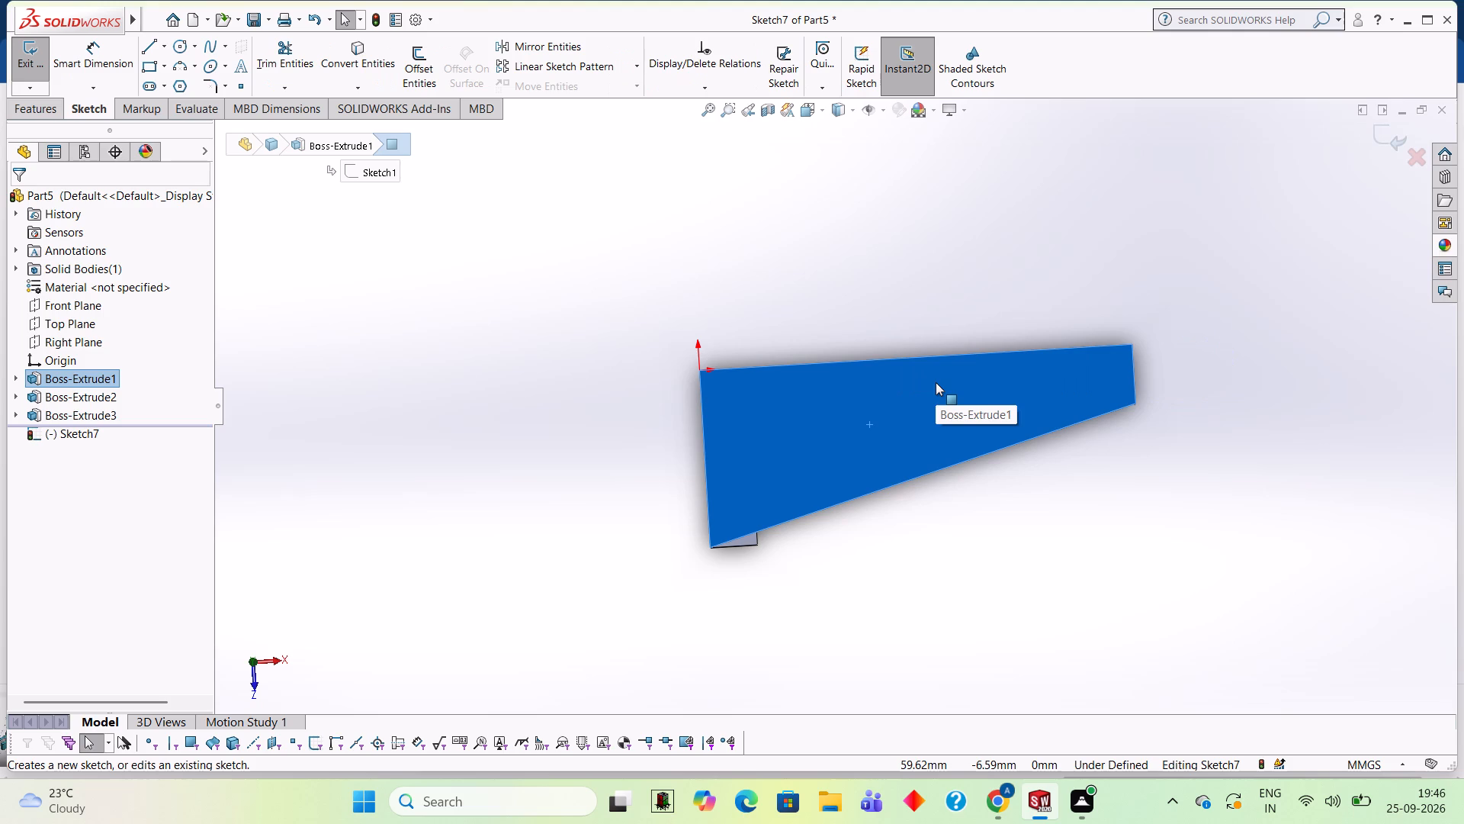
key("ctrl+8")
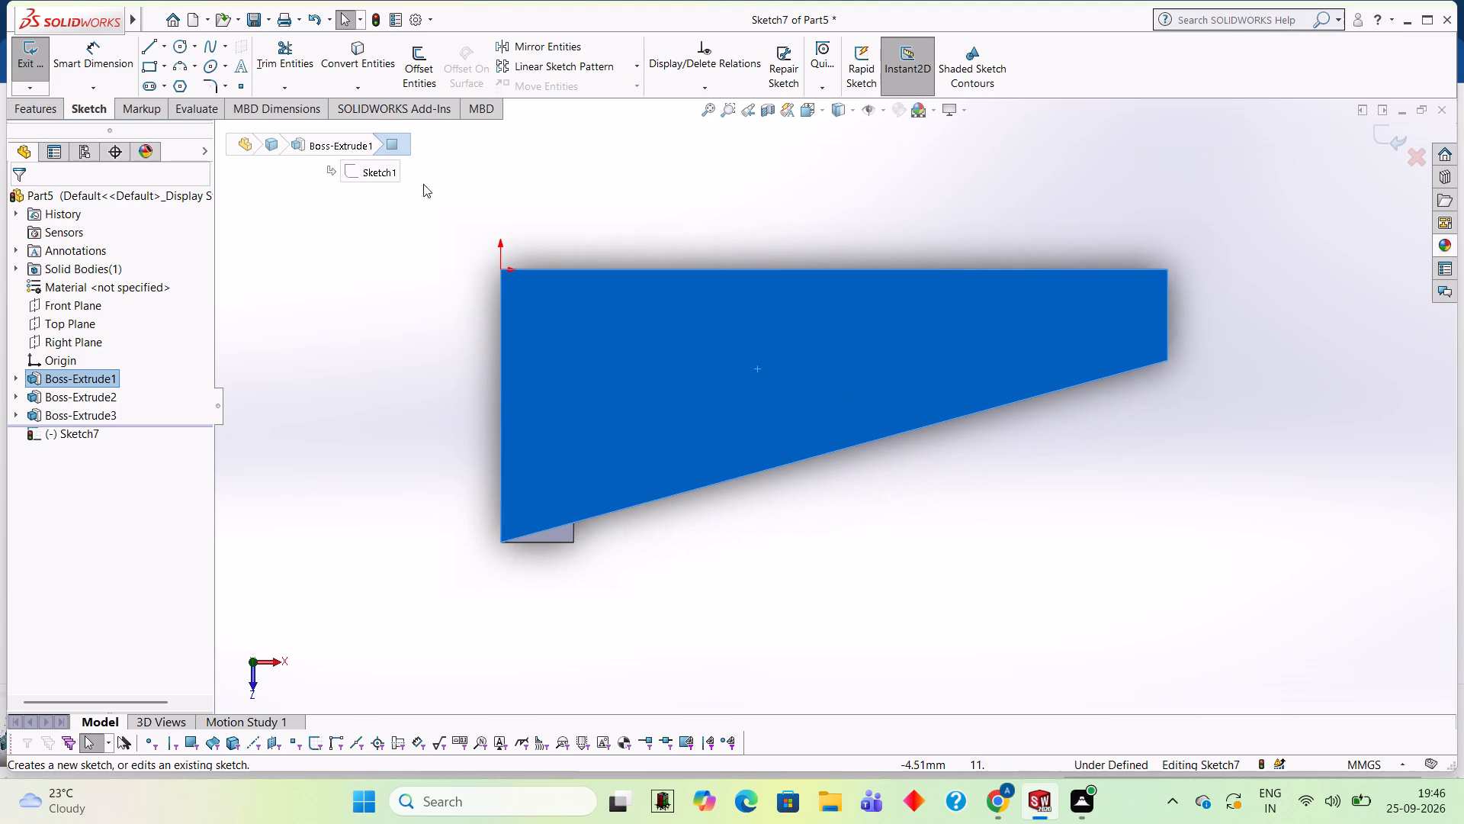
left_click(143, 48)
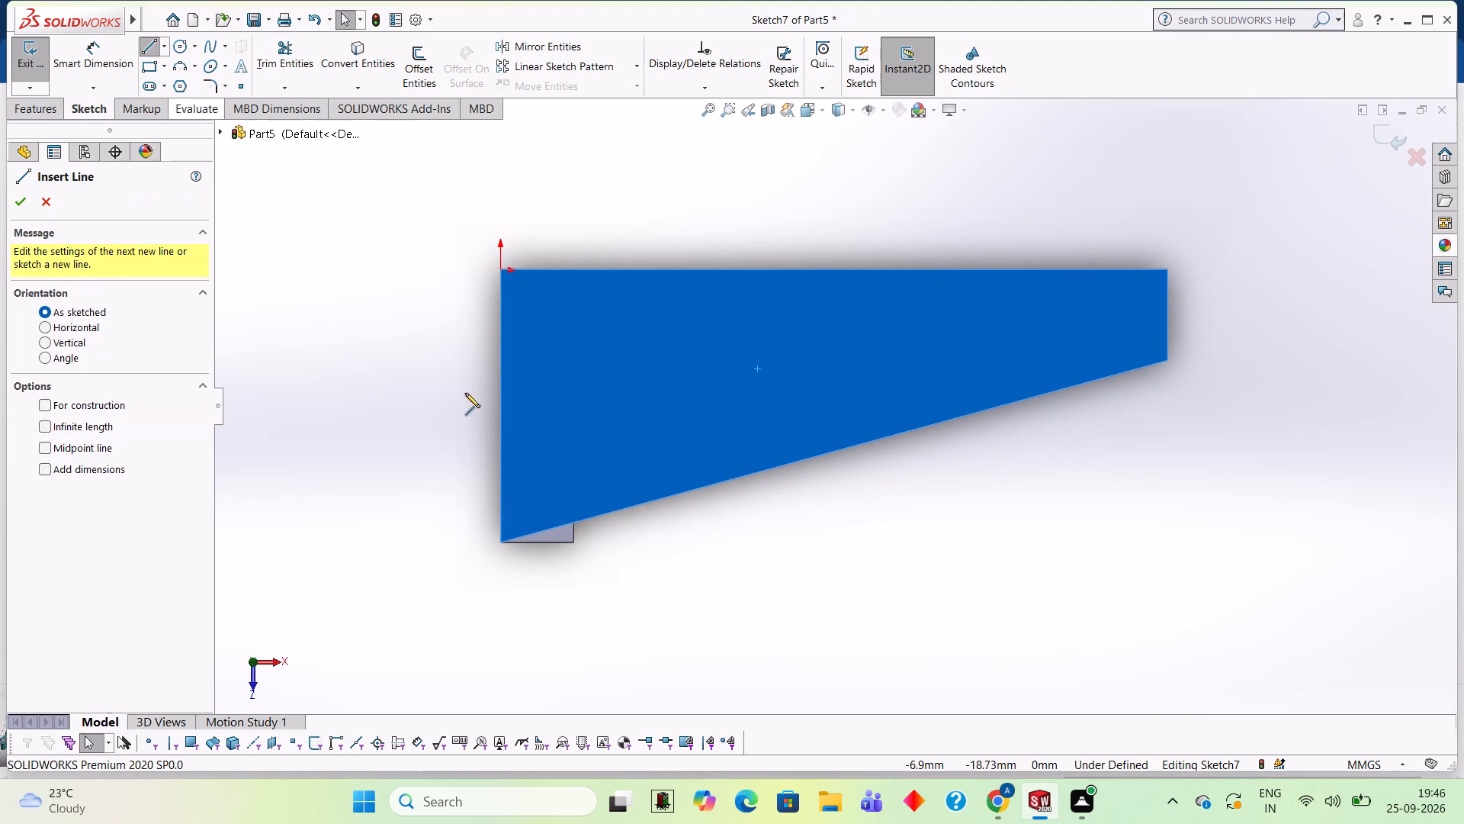
left_click(502, 544)
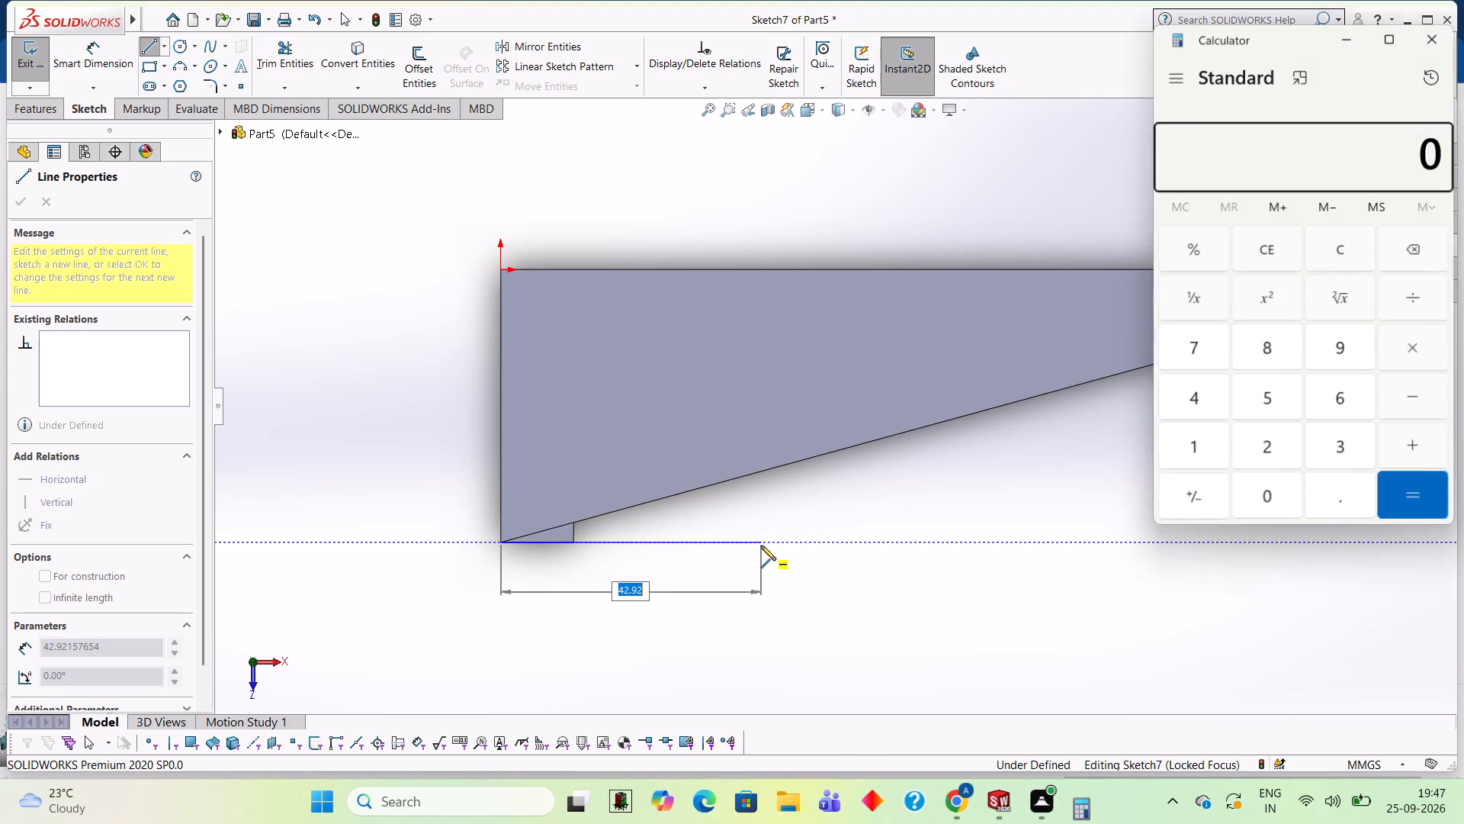
Switch to Calculator, subtract 75 from 110, and close it.
type("110-")
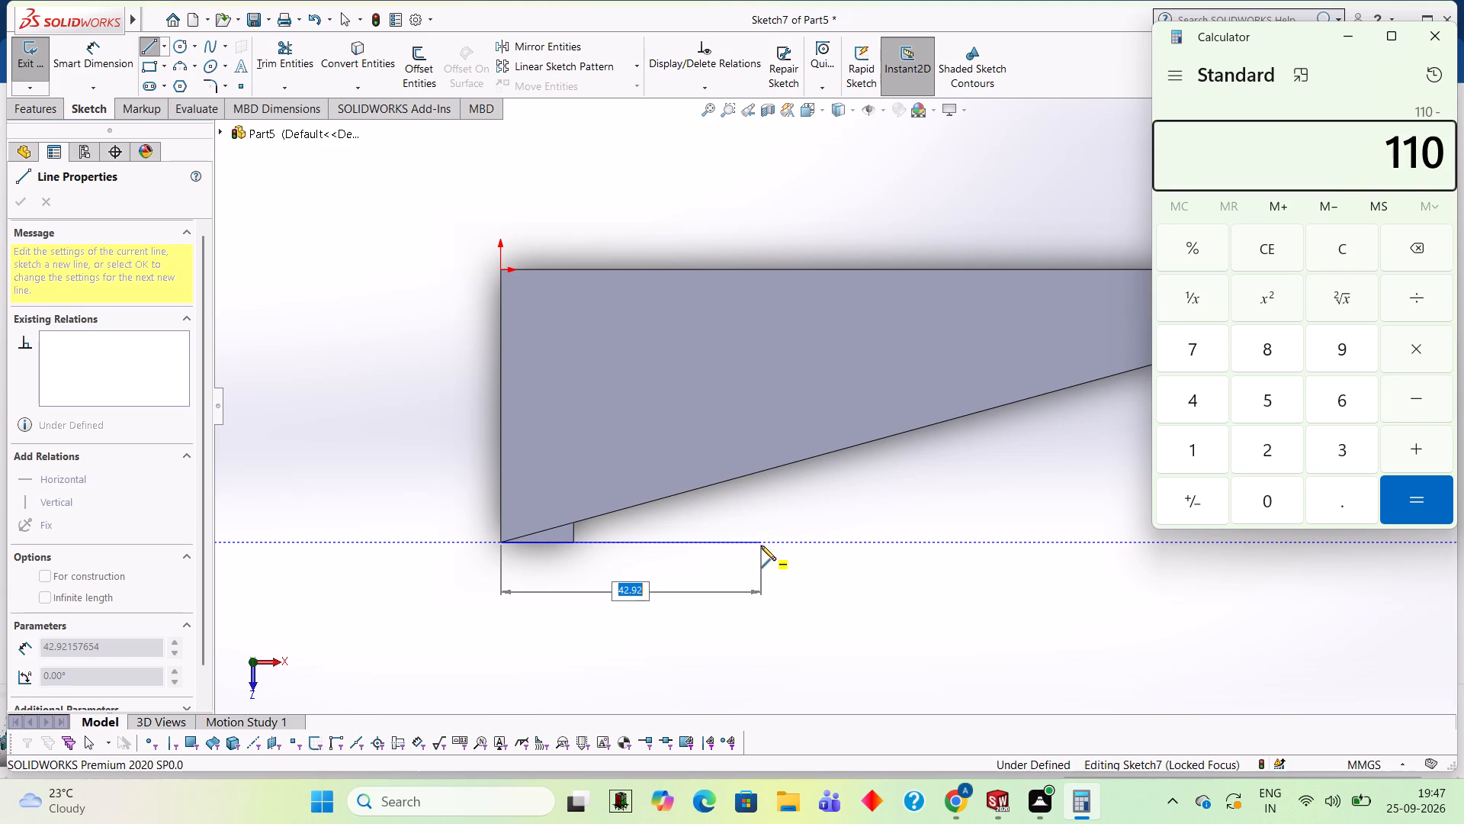
type("75")
key("Return")
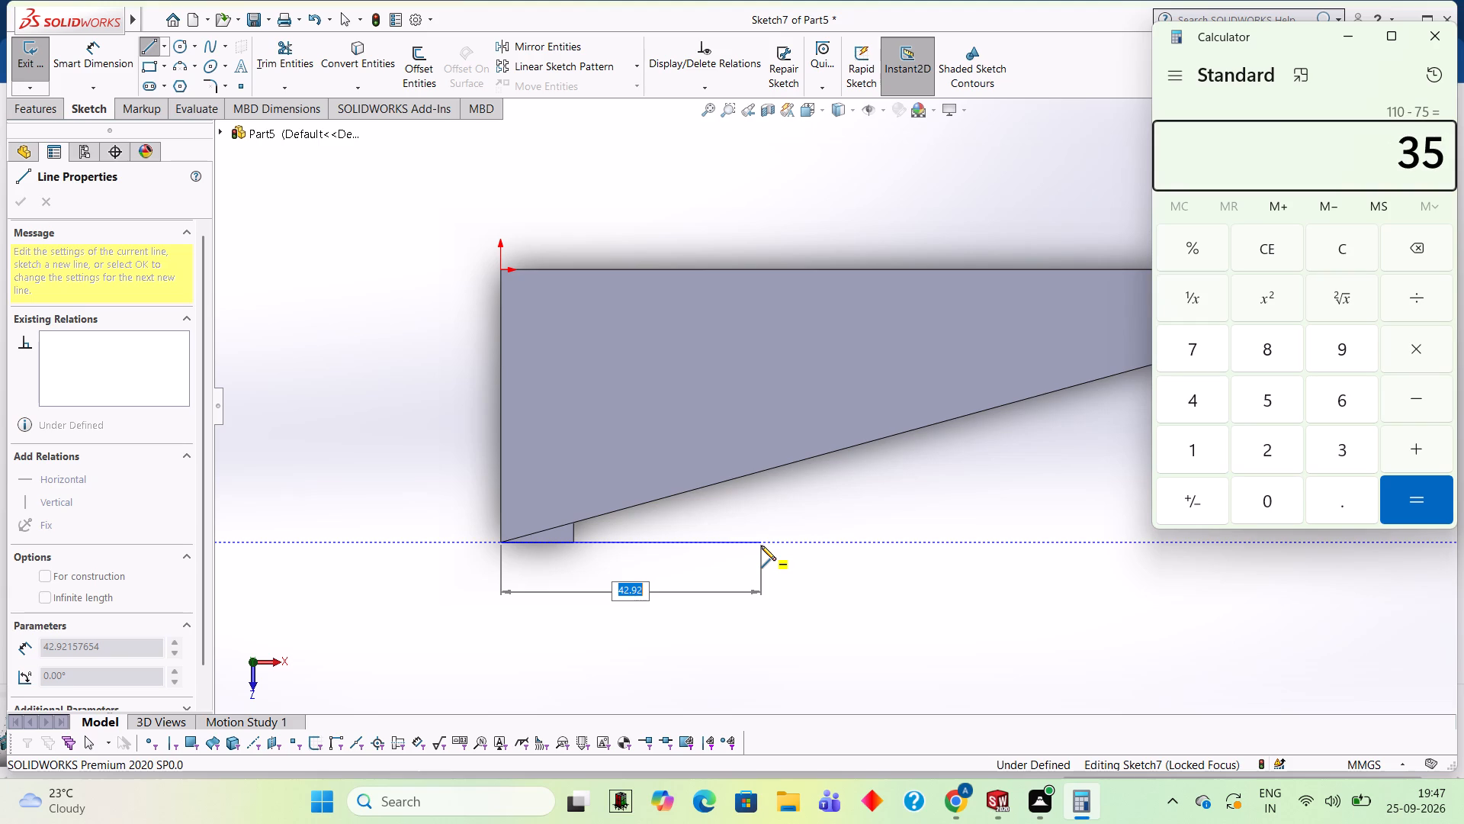
left_click(1439, 27)
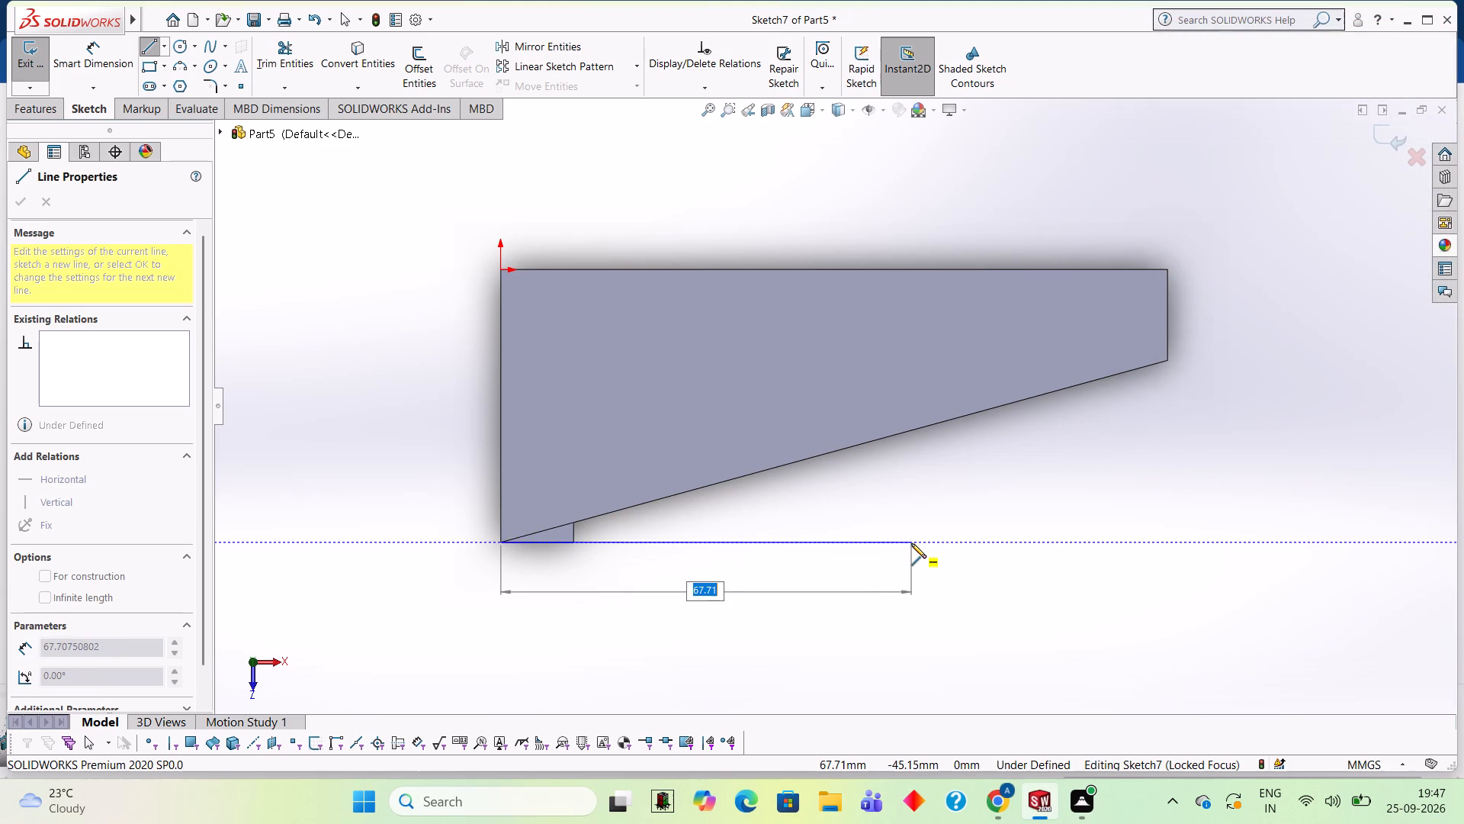
Sketch a triangle from that corner: a 35 mm horizontal line, a vertical line up to the slanted edge, and a line back along the edge.
type("35")
key("Return")
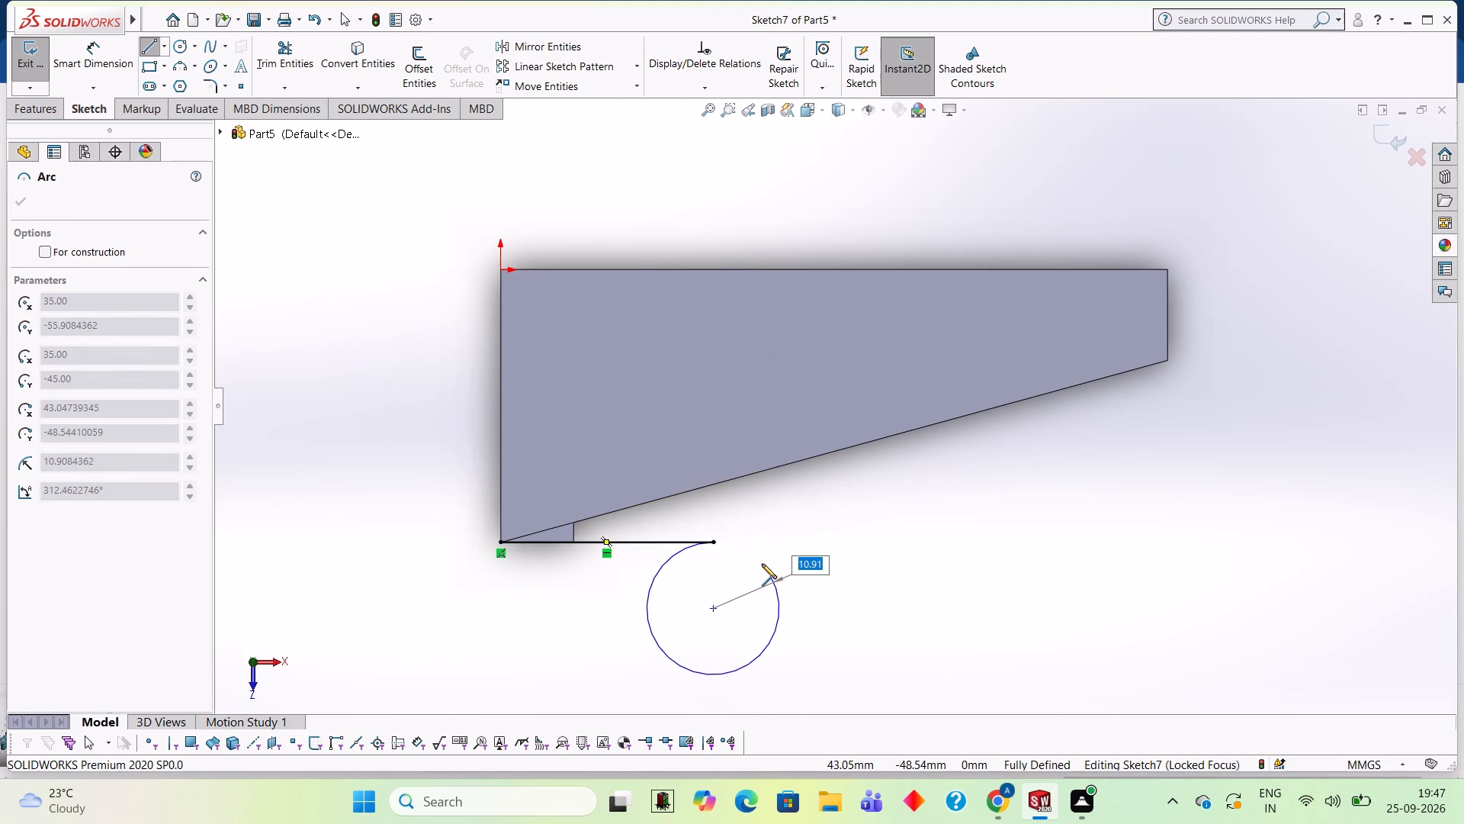
key("Escape")
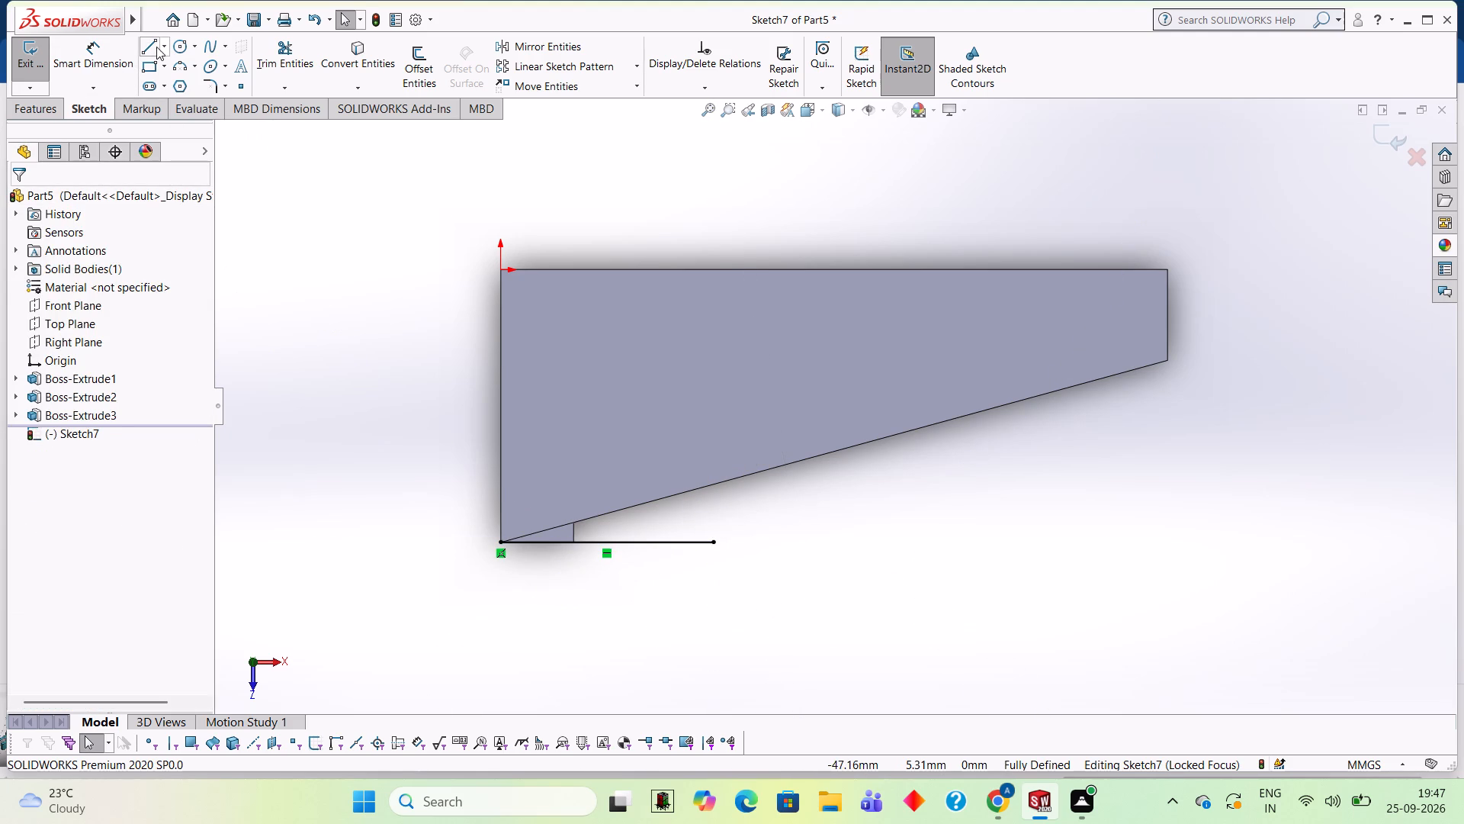
left_click(156, 47)
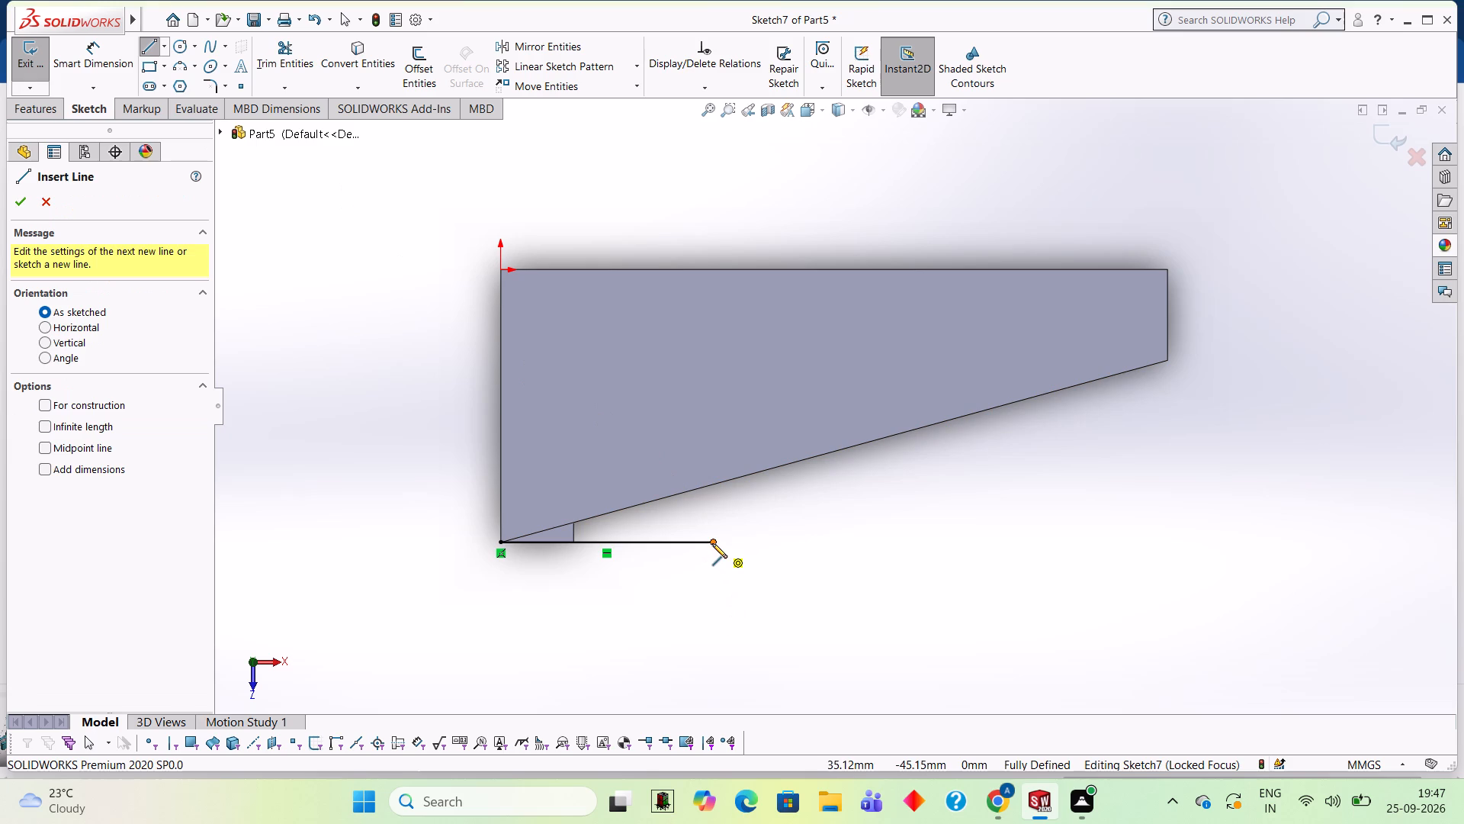
left_click(712, 543)
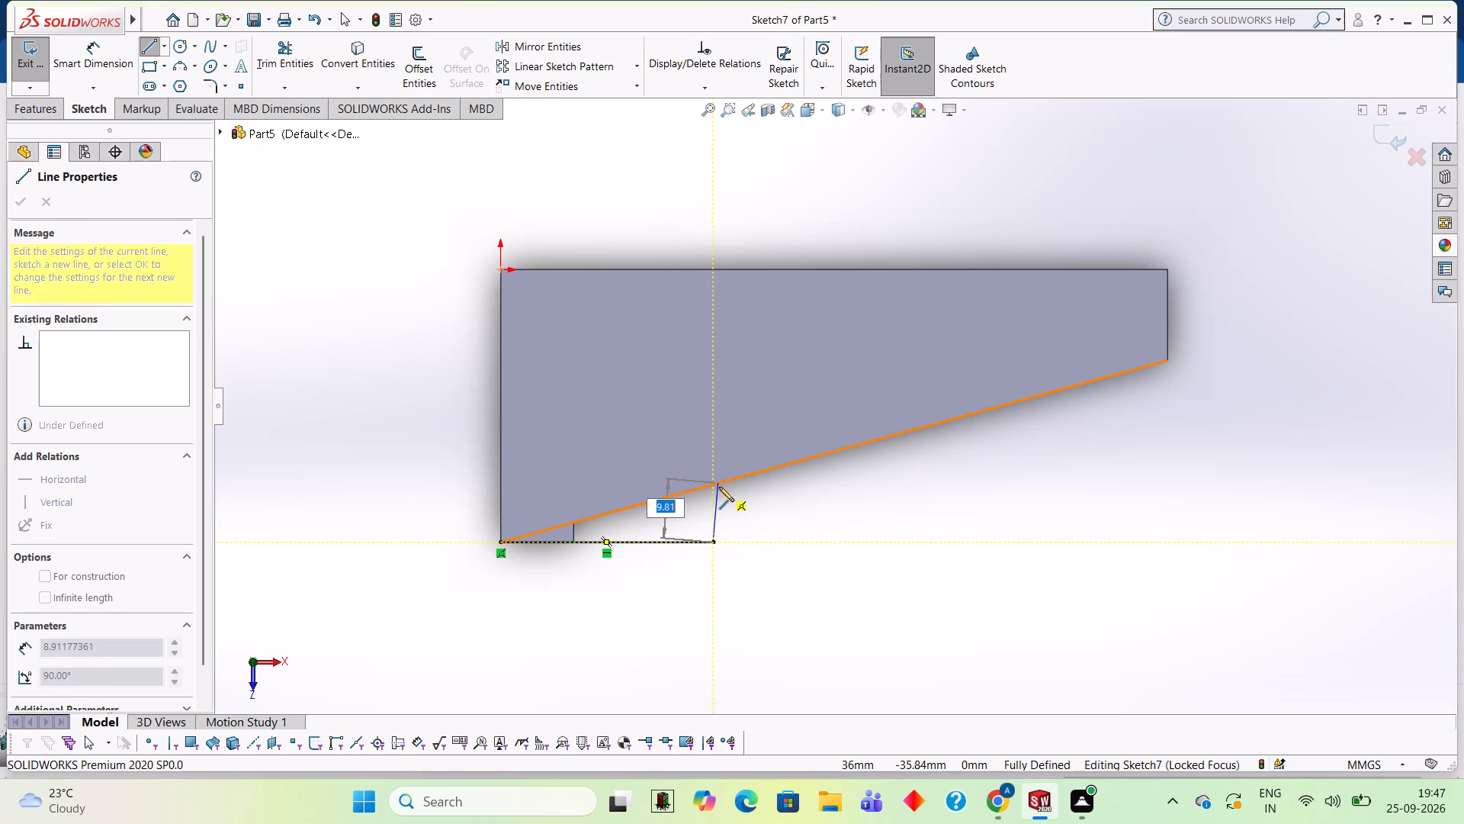
left_click(714, 483)
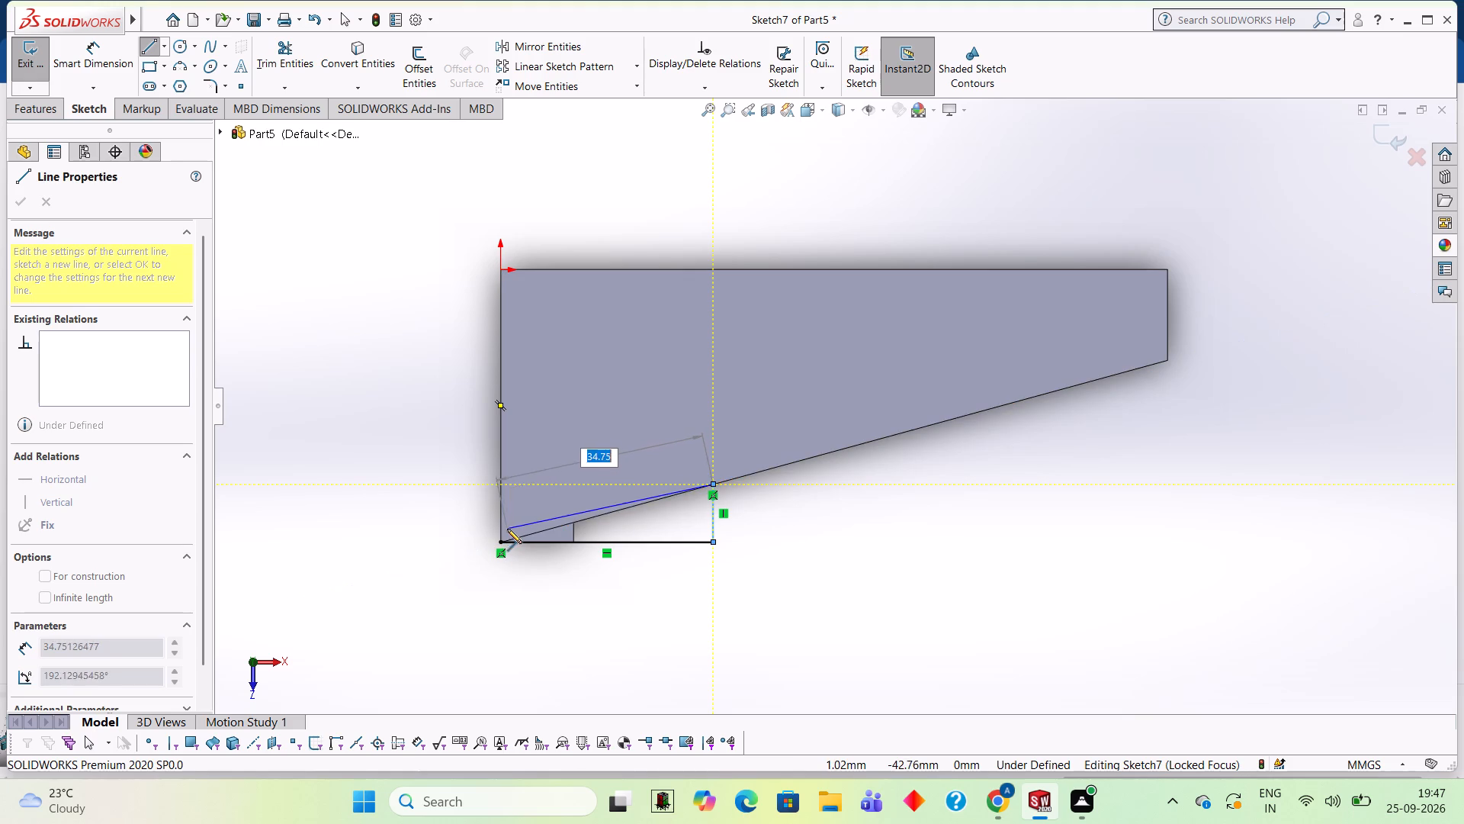
left_click(499, 542)
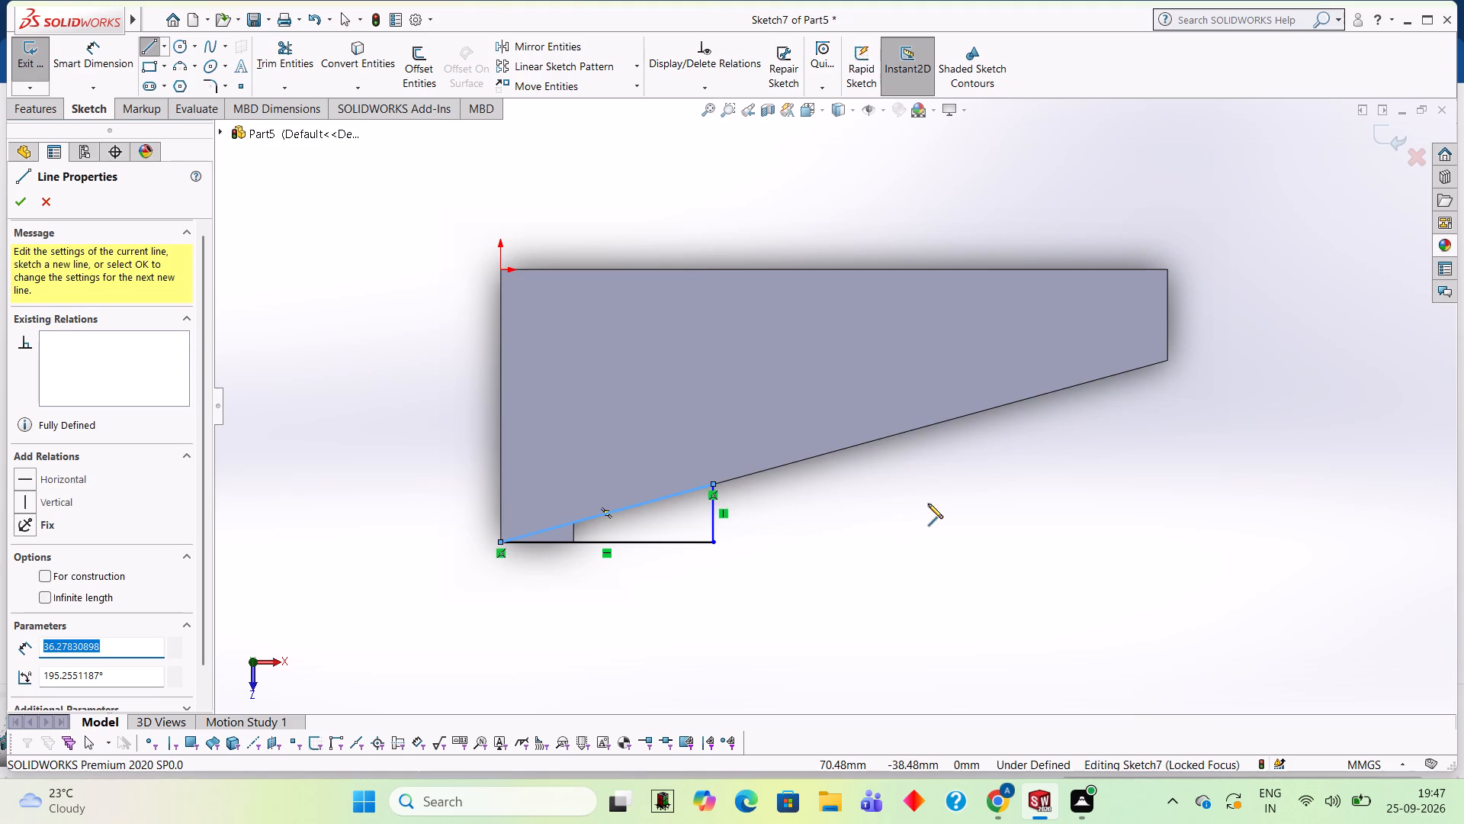
Extrude the triangular profile as a 12 mm blind boss, reversed downward from the top face with merge result on.
middle_click_drag(935, 523, 907, 394)
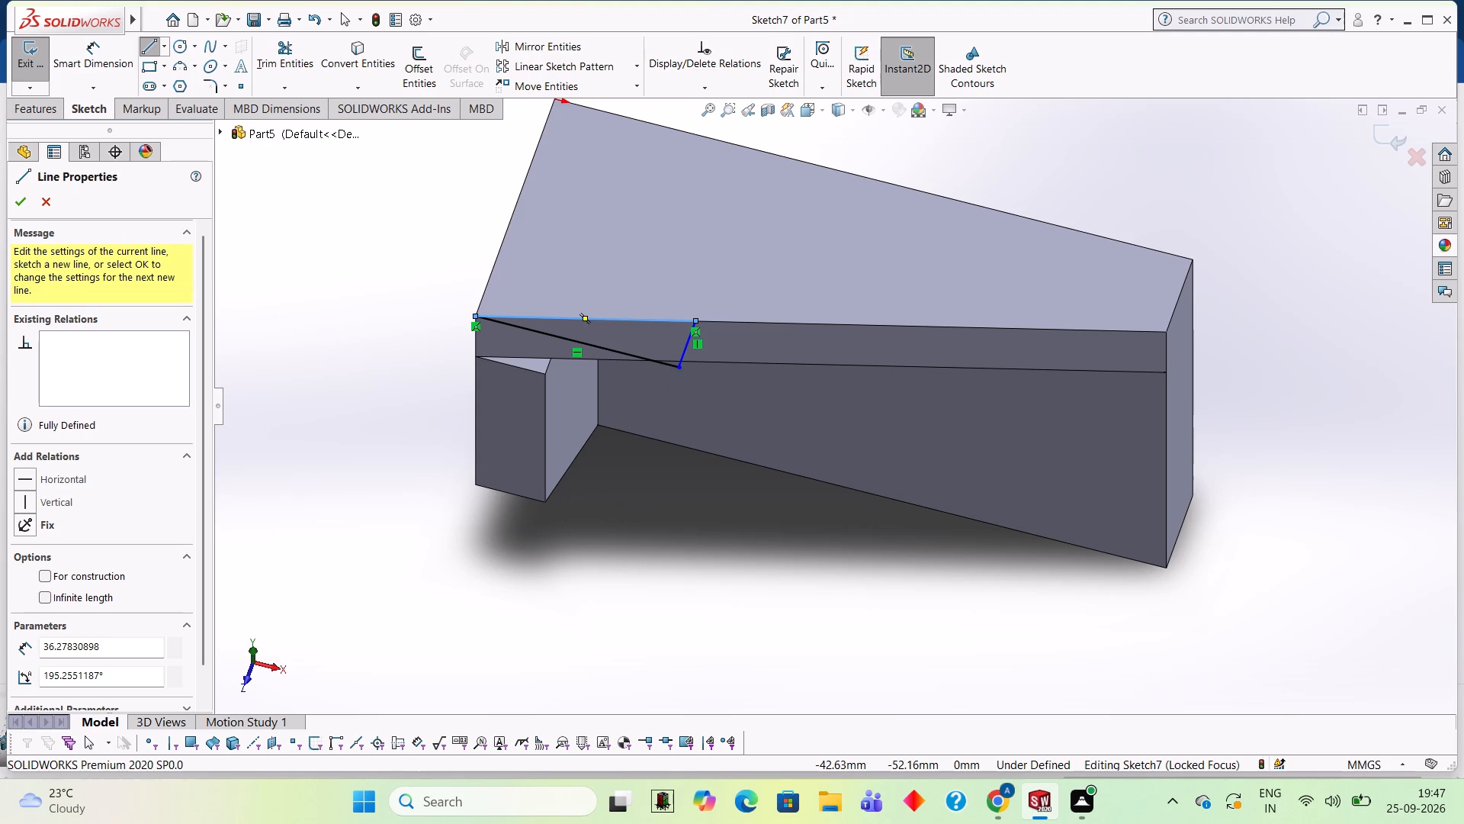
left_click(47, 105)
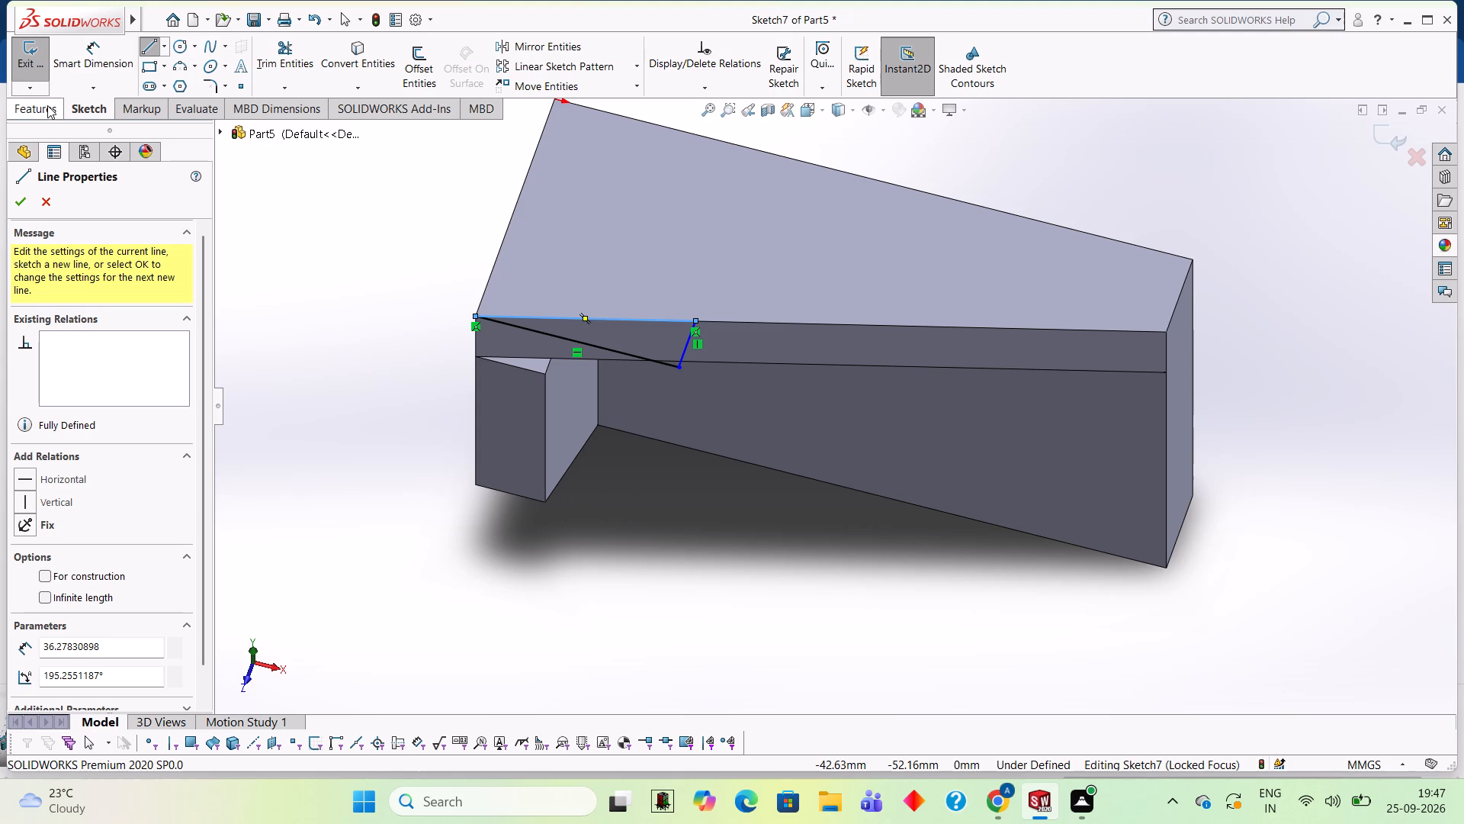
left_click(55, 73)
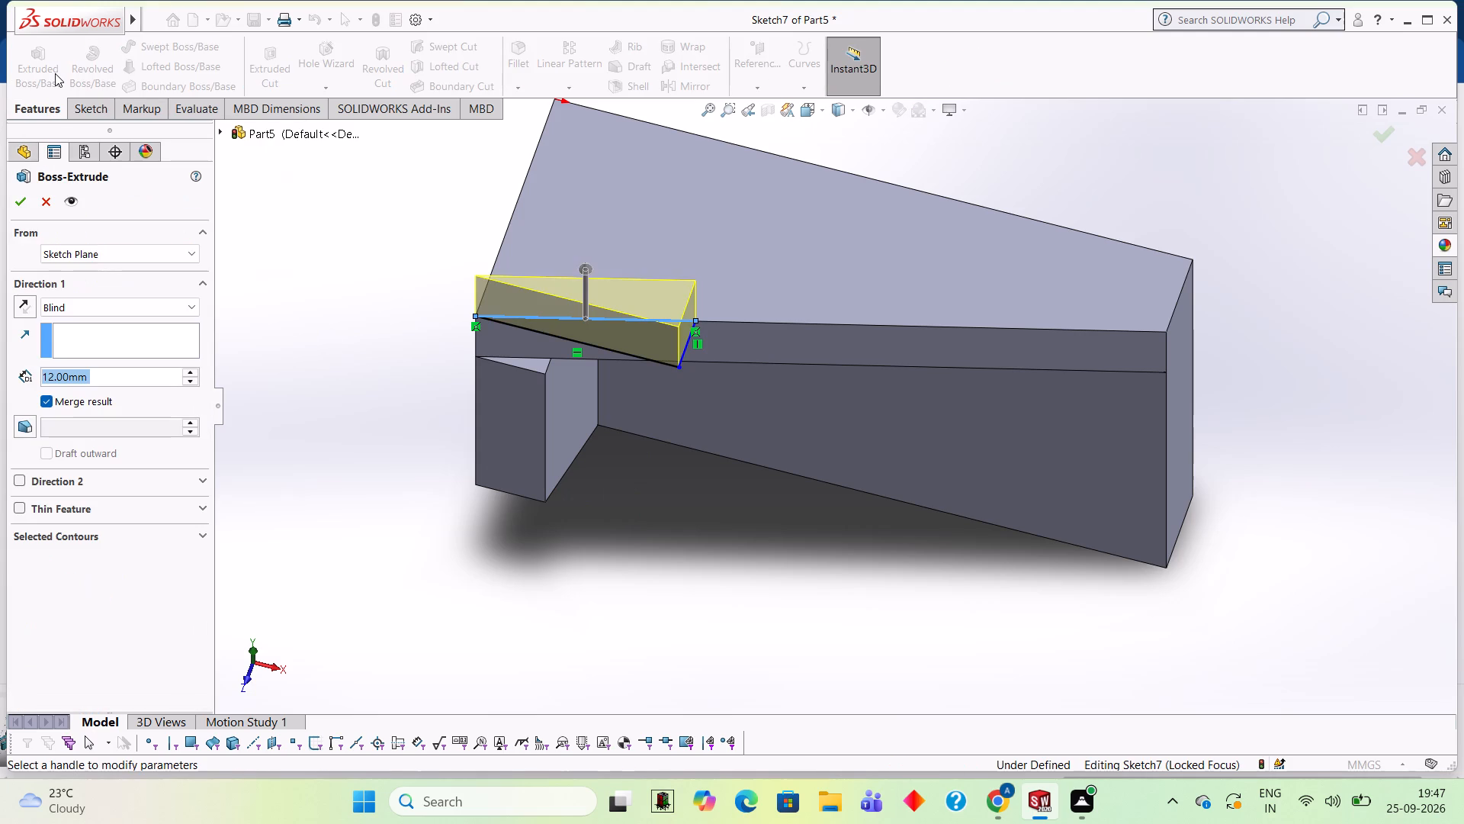
left_click(27, 296)
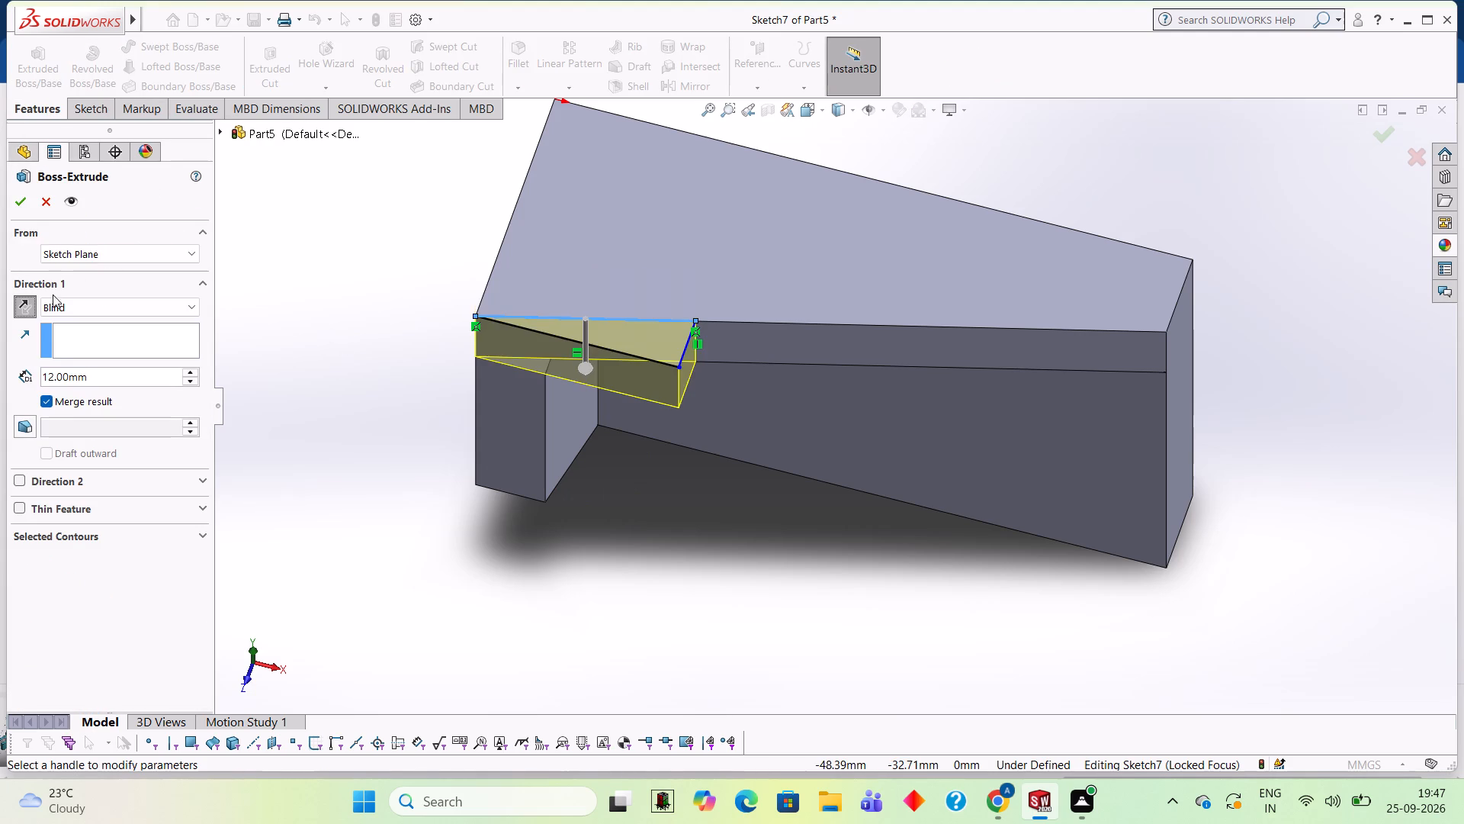
scroll(340, 327, "down", 1)
middle_click_drag(345, 335, 364, 252)
middle_click_drag(393, 376, 410, 298)
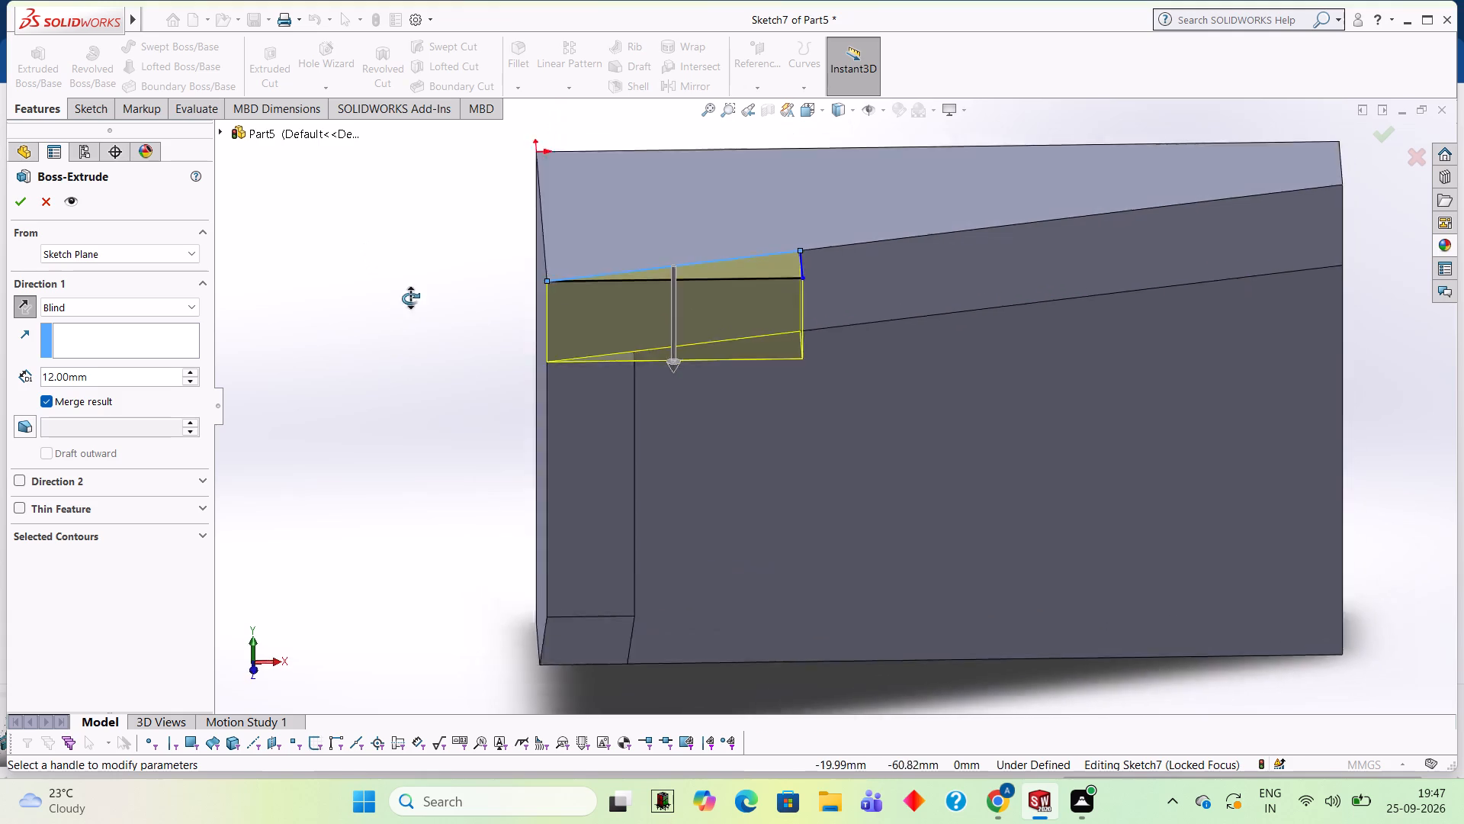
middle_click_drag(410, 298, 404, 253)
middle_click_drag(378, 326, 375, 295)
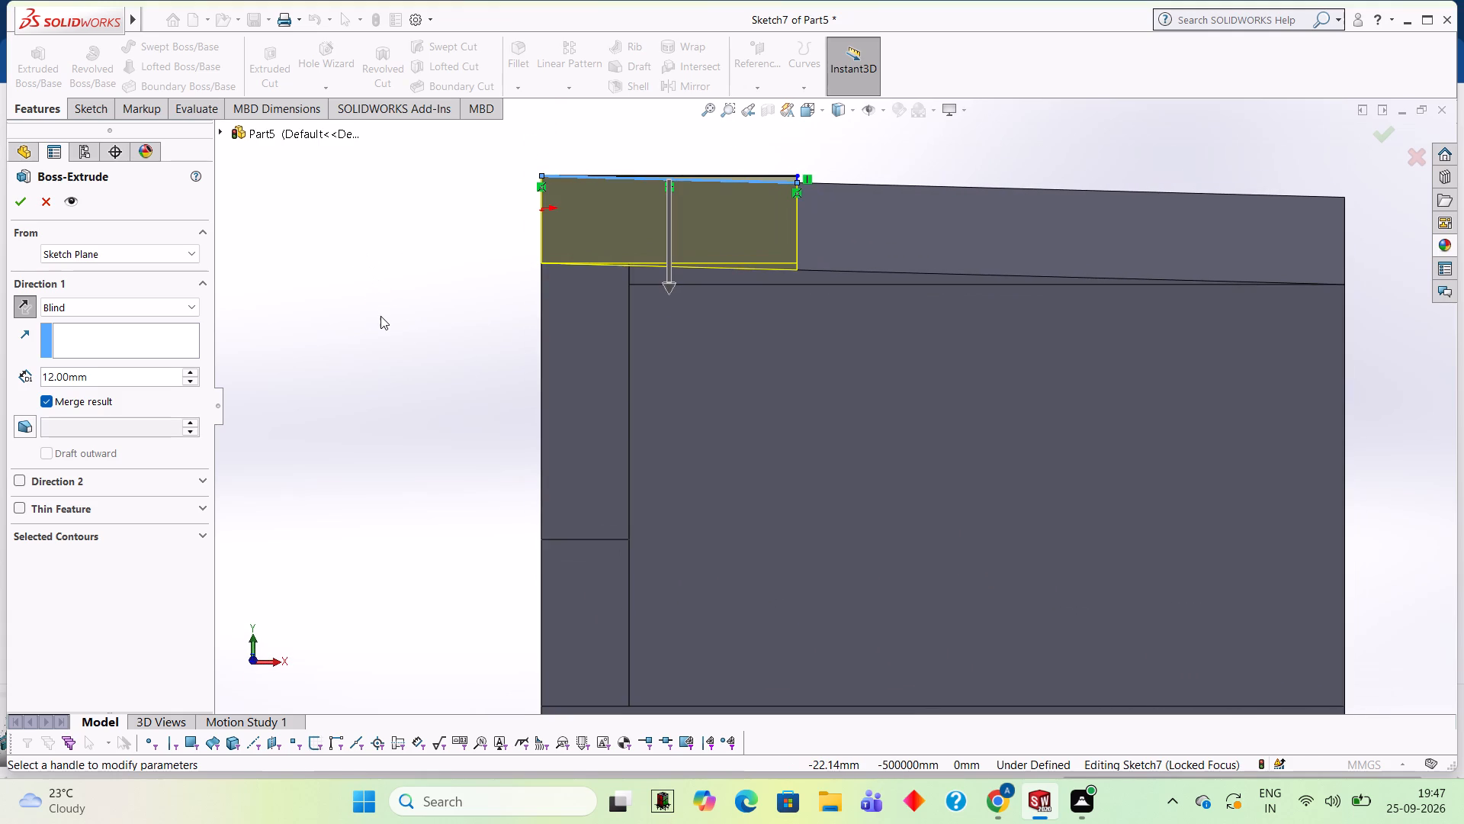
scroll(398, 356, "up", 2)
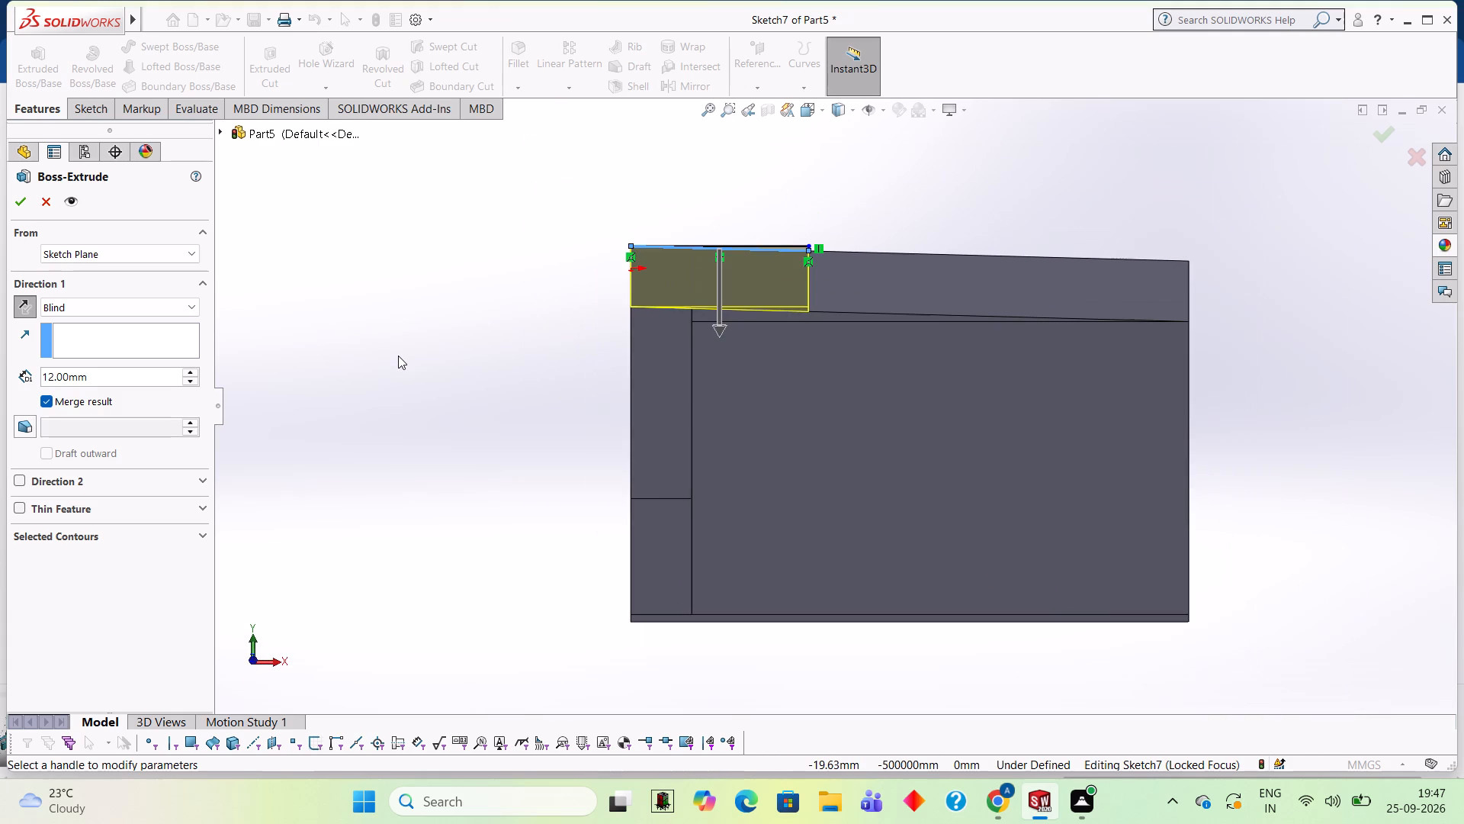
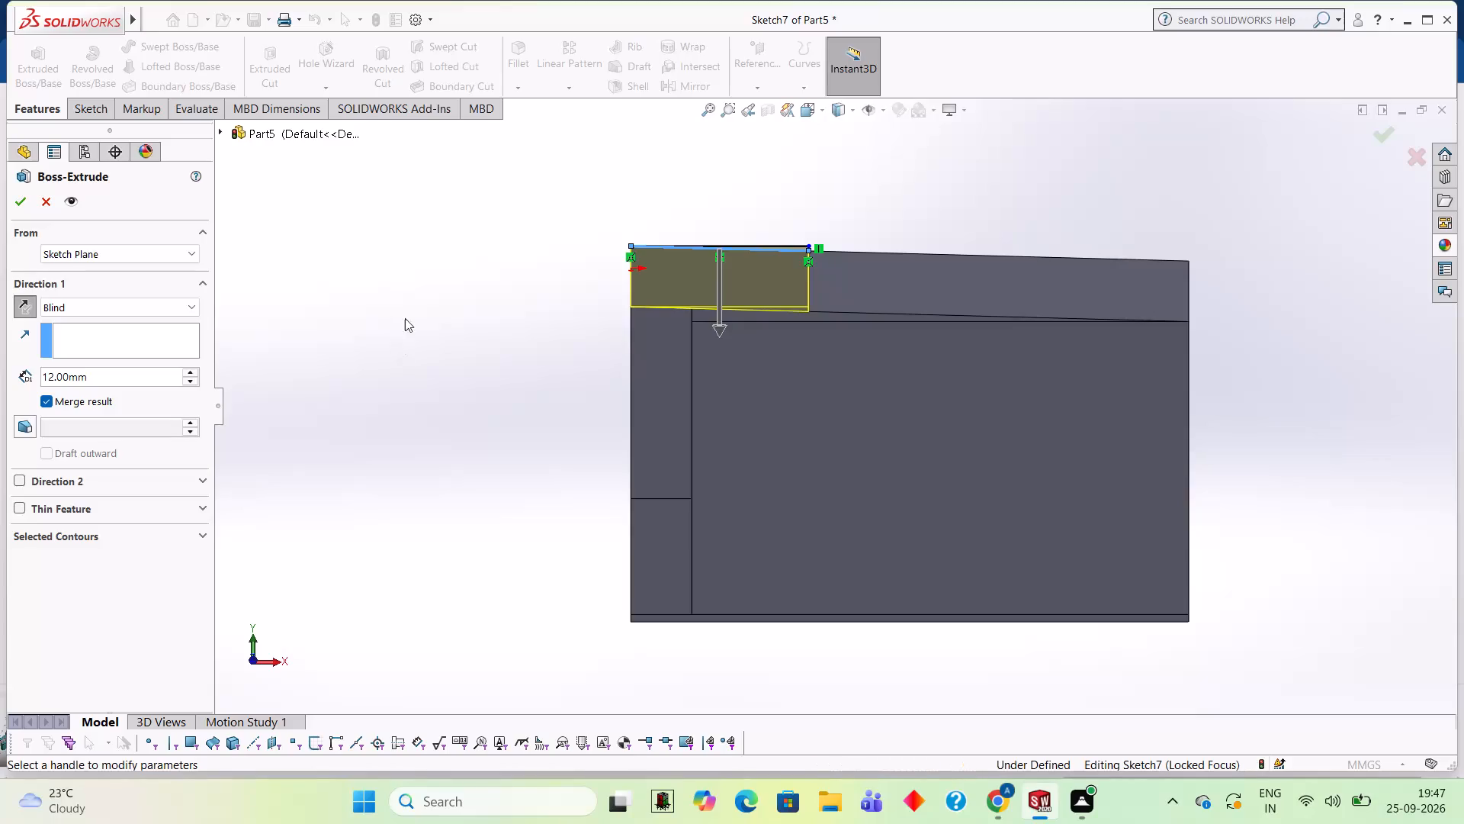
Accept the 12 mm boss extrusion of the triangular profile with merge result on.
middle_click_drag(444, 259, 449, 391)
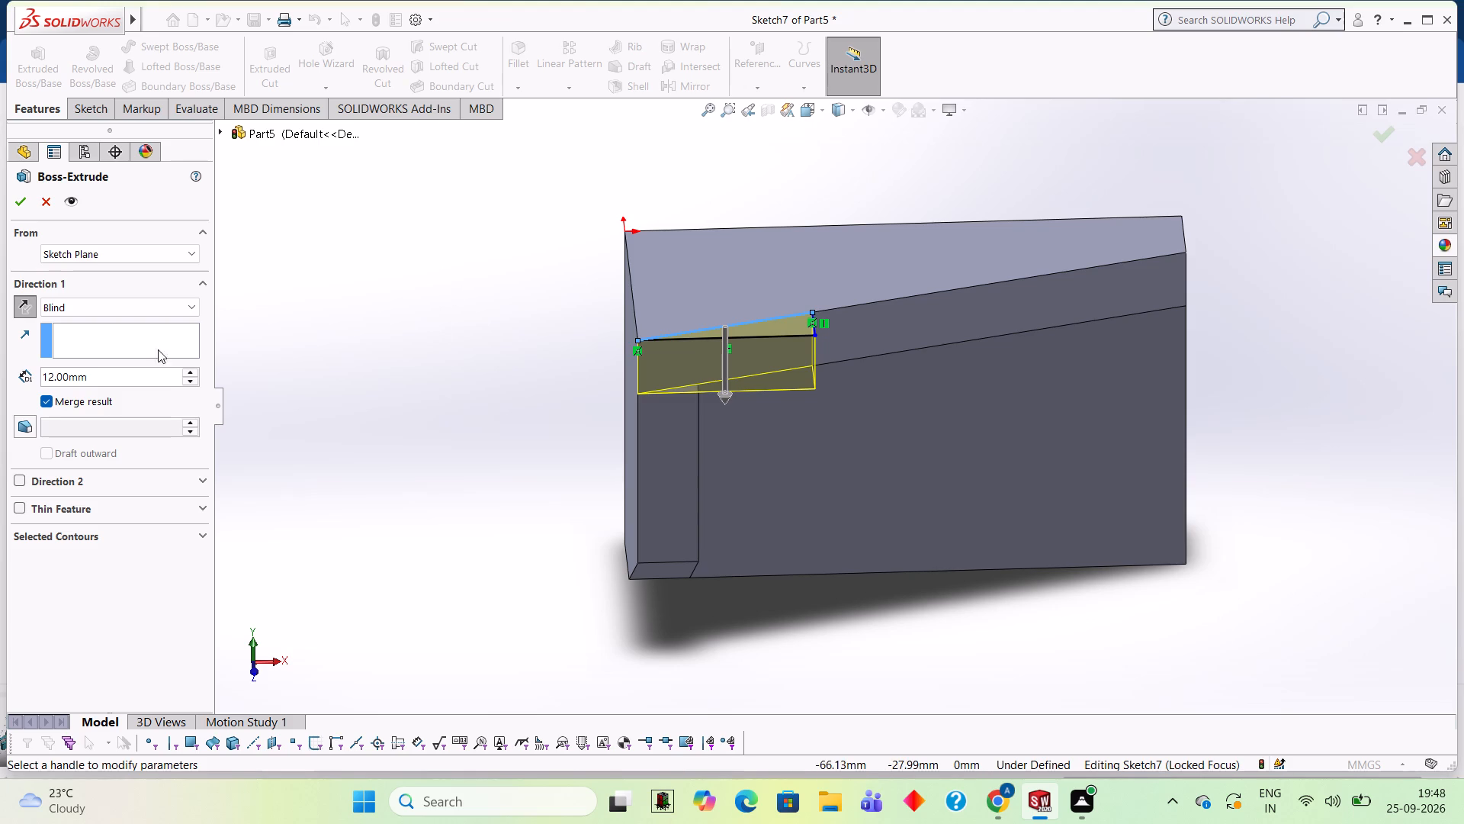
left_click(23, 208)
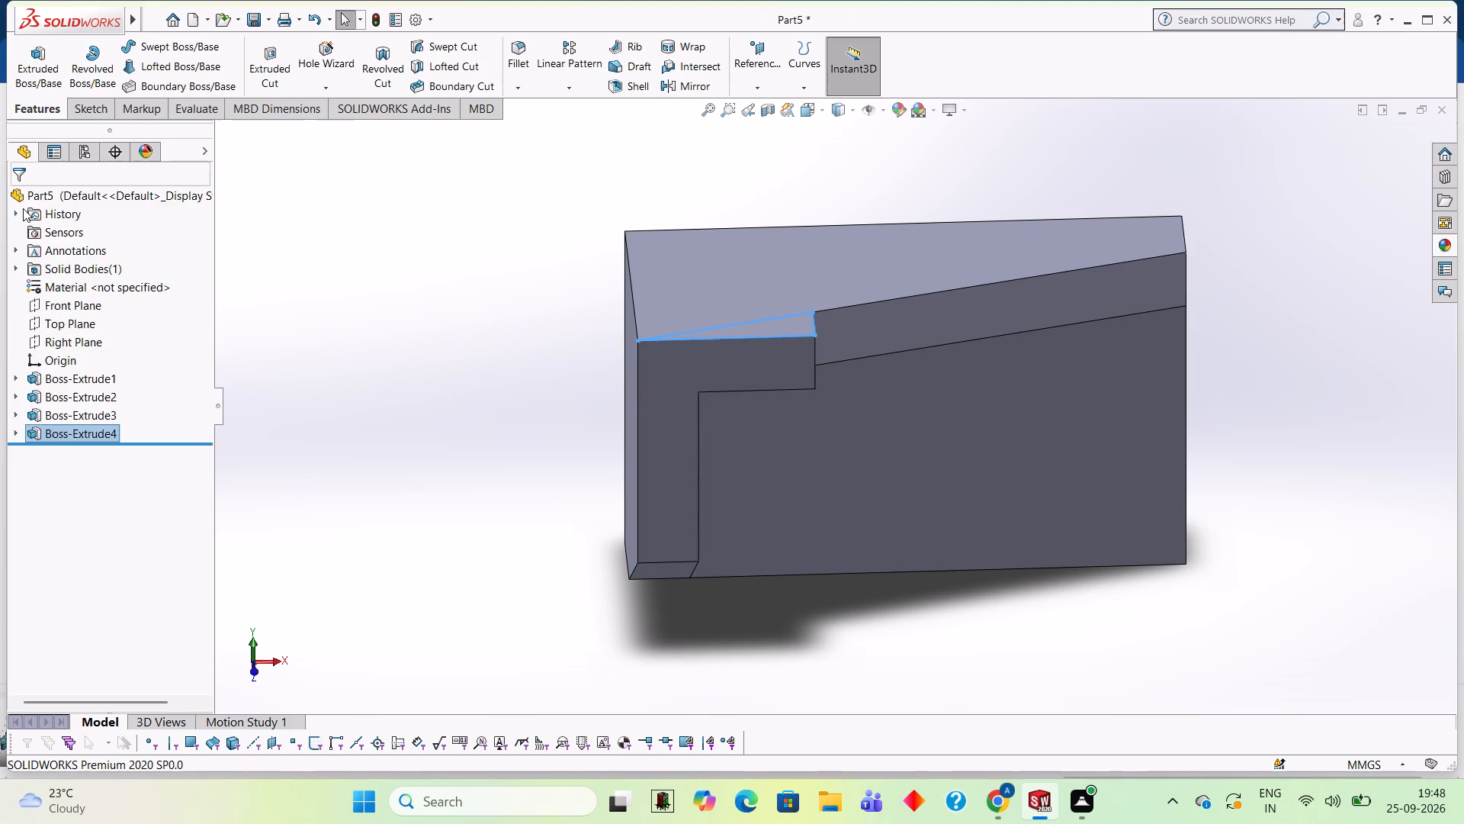
left_click(403, 377)
Start a sketch on the part's top face and draw a 37.5 mm horizontal line from the midpoint of the 35 mm front edge.
middle_click_drag(442, 494, 457, 333)
middle_click_drag(454, 465, 400, 307)
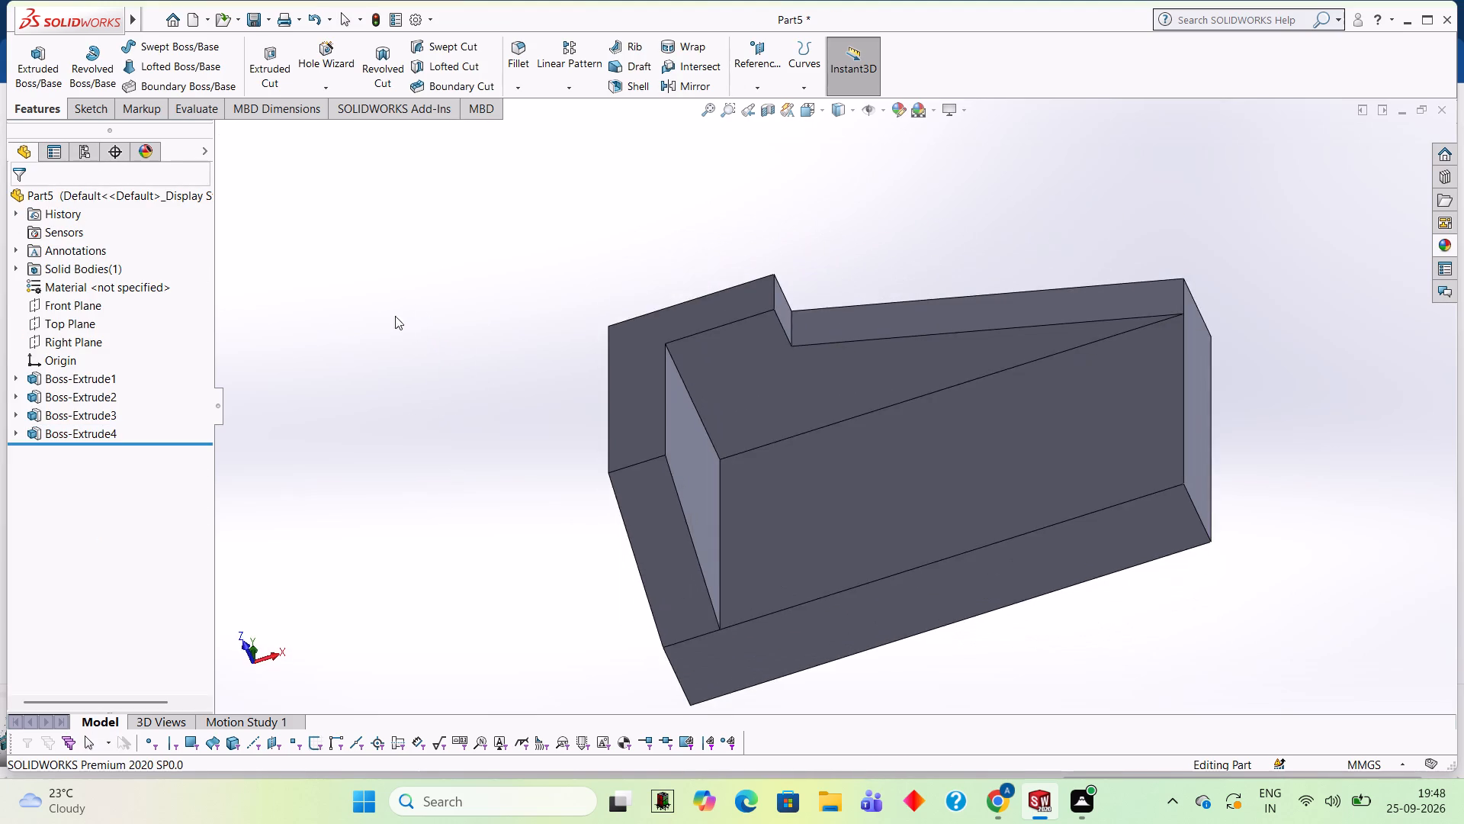
middle_click_drag(454, 411, 489, 294)
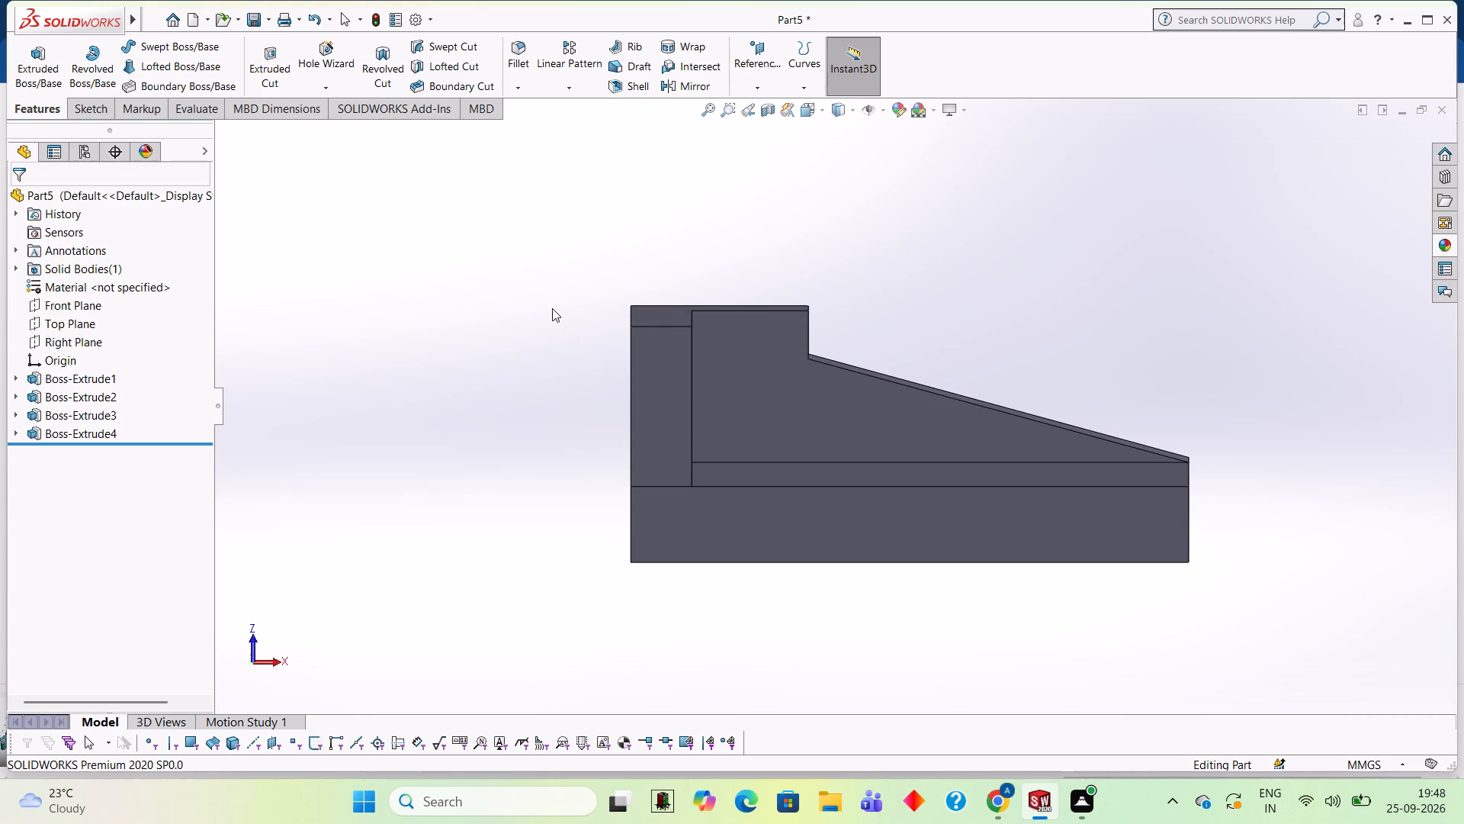
middle_click_drag(552, 308, 592, 482)
middle_click_drag(573, 311, 570, 607)
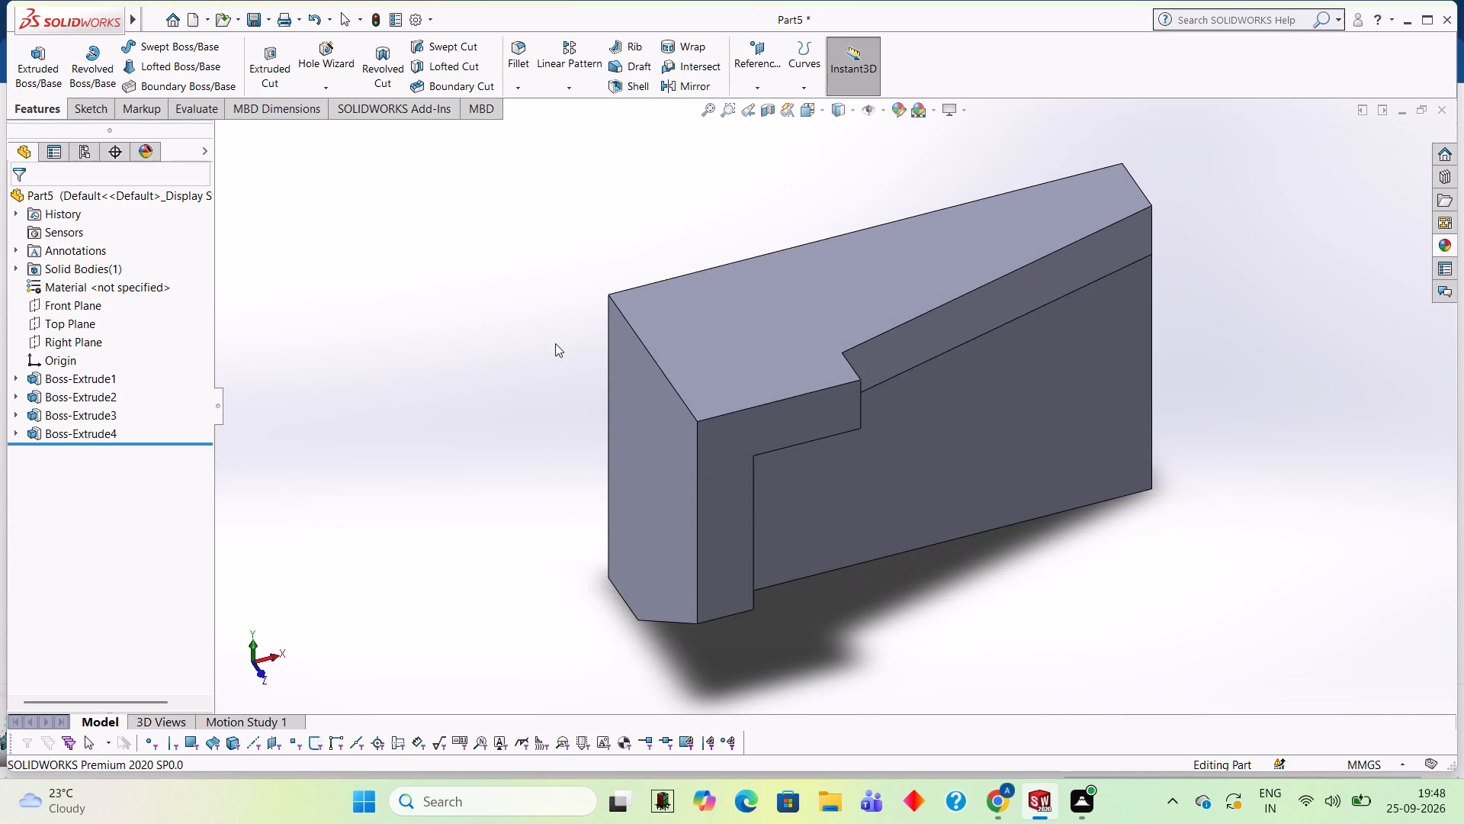
middle_click_drag(555, 343, 524, 455)
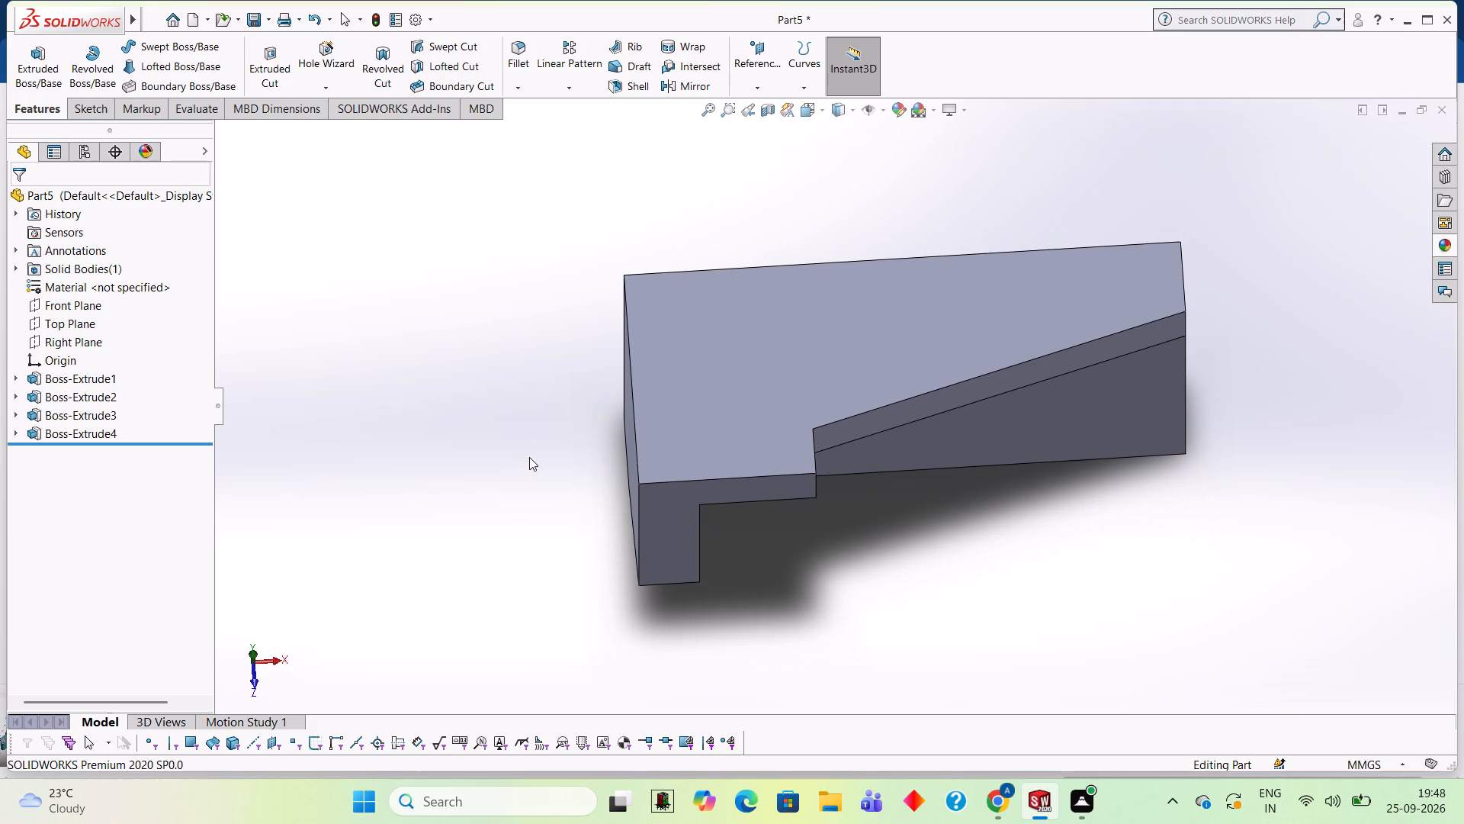
left_click(751, 407)
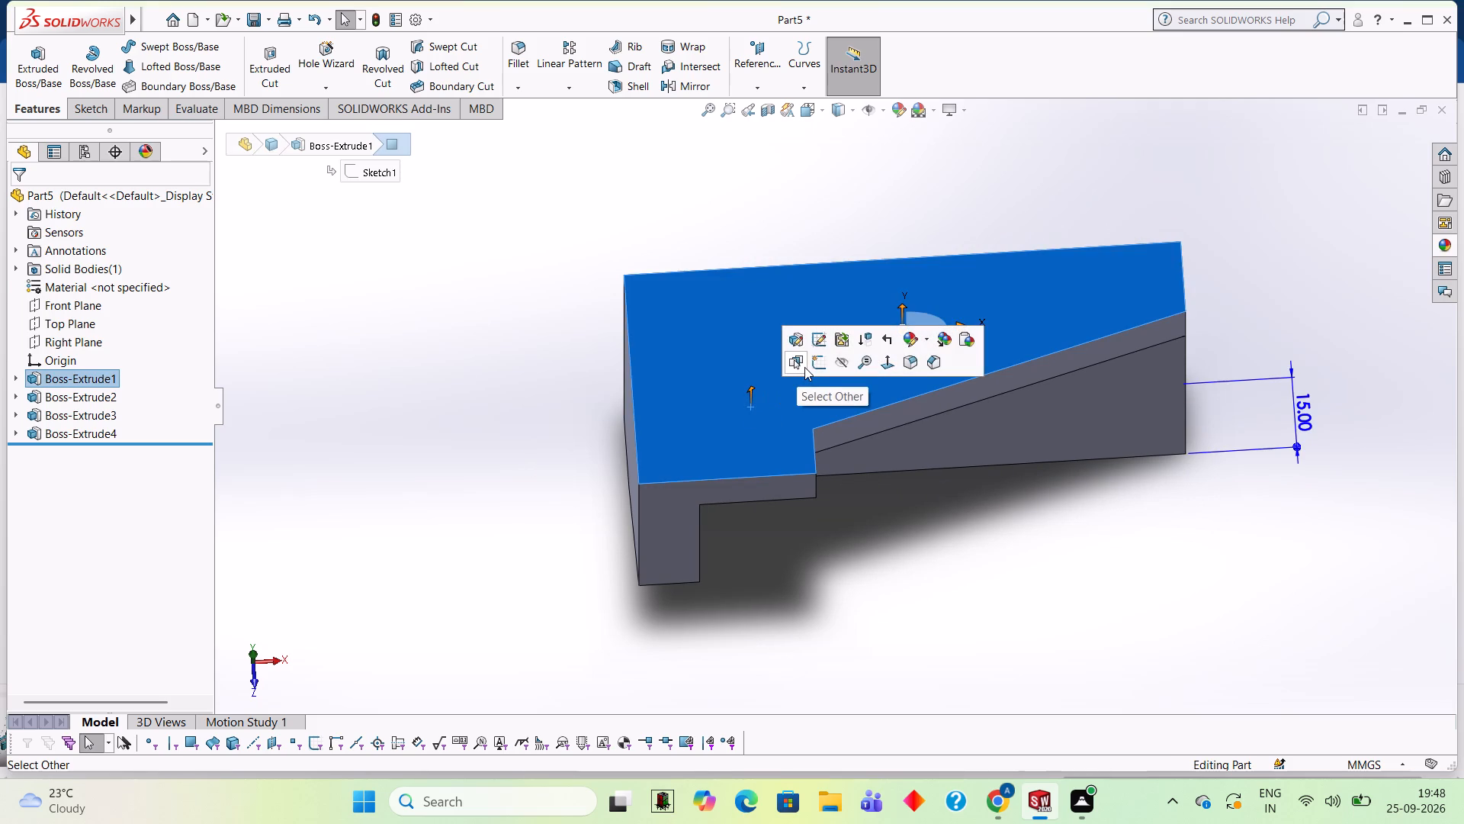
left_click(812, 367)
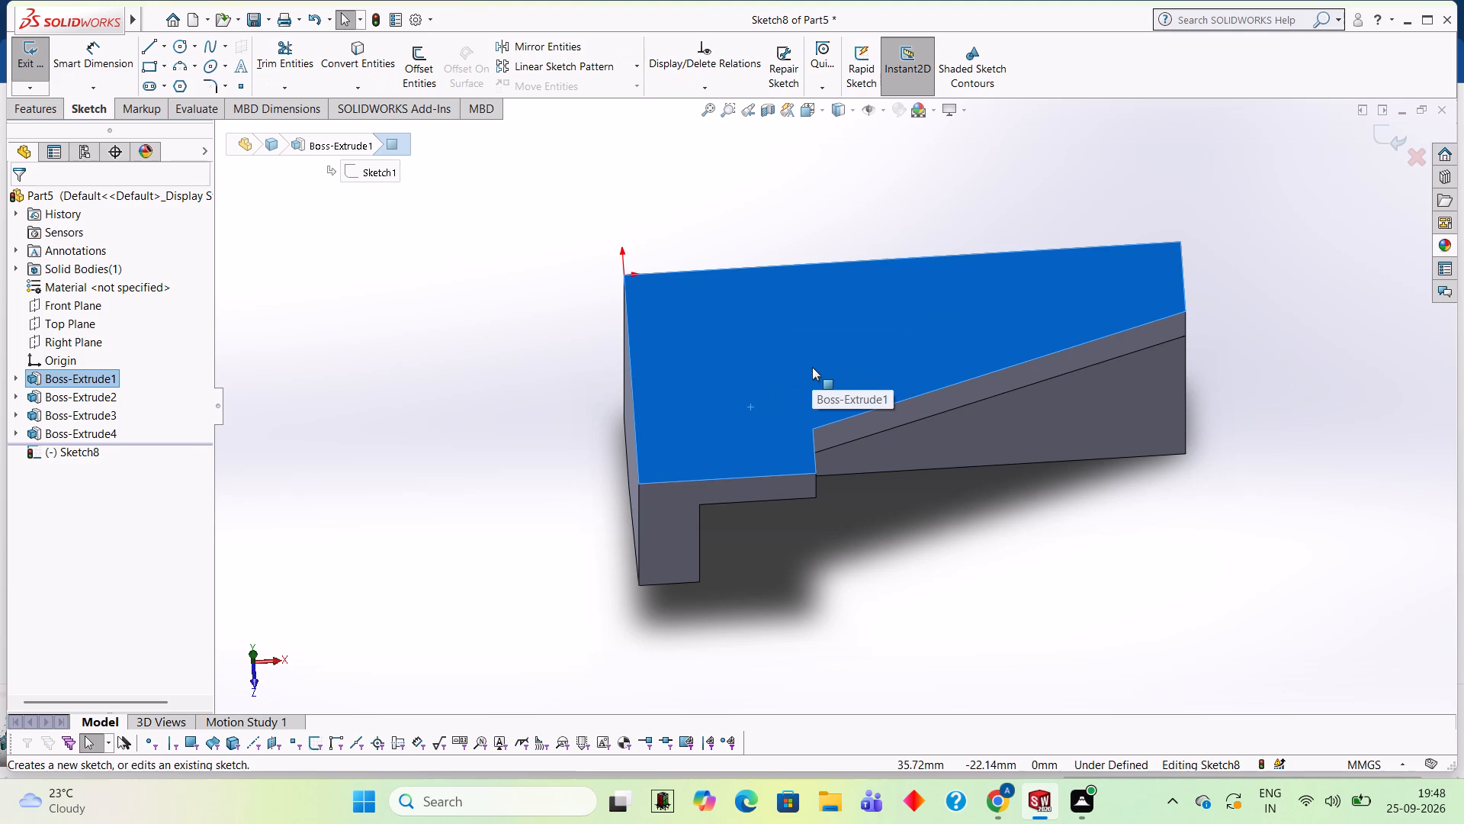
key("ctrl+8")
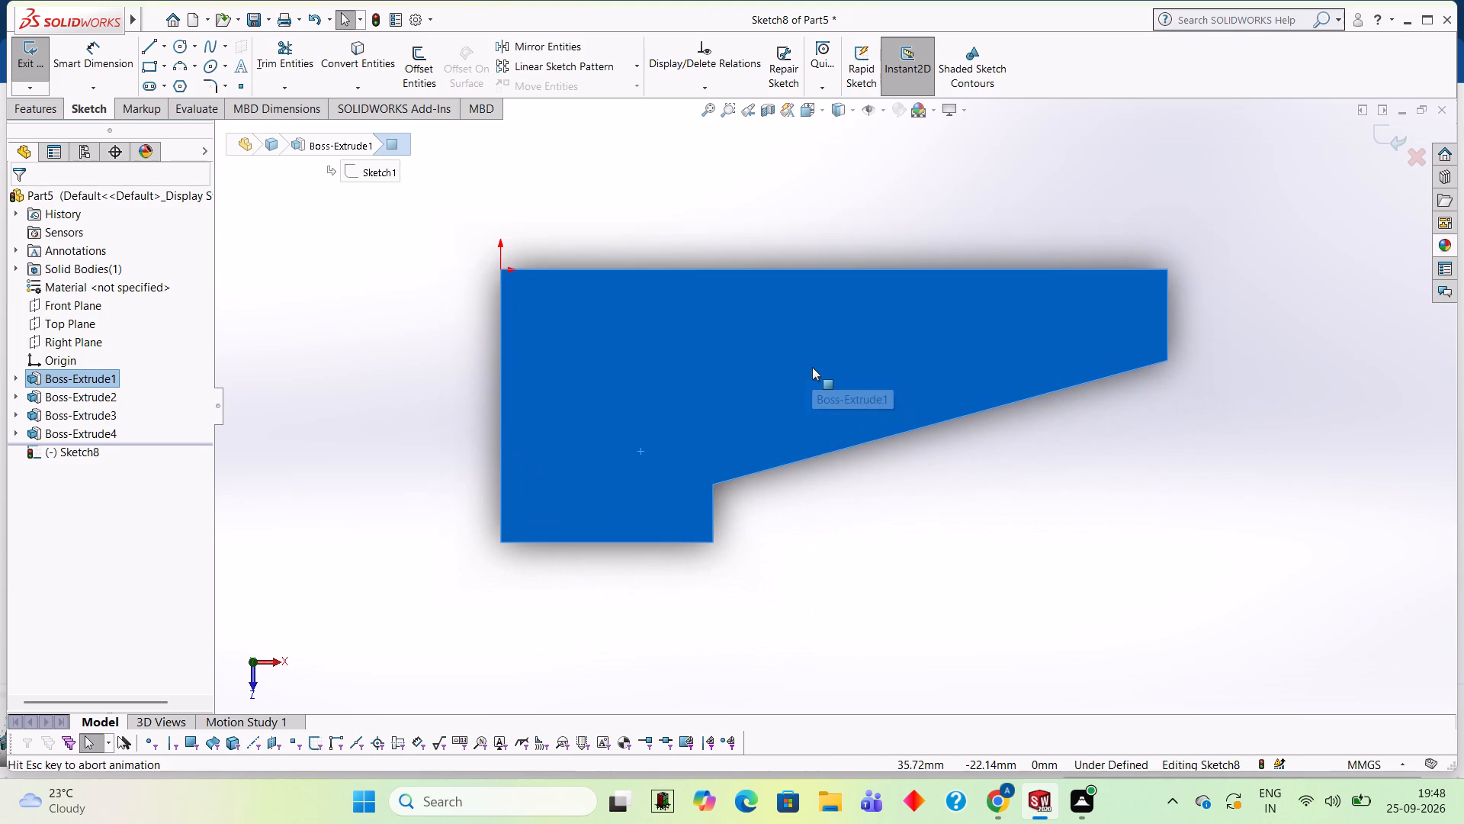
scroll(708, 610, "down", 1)
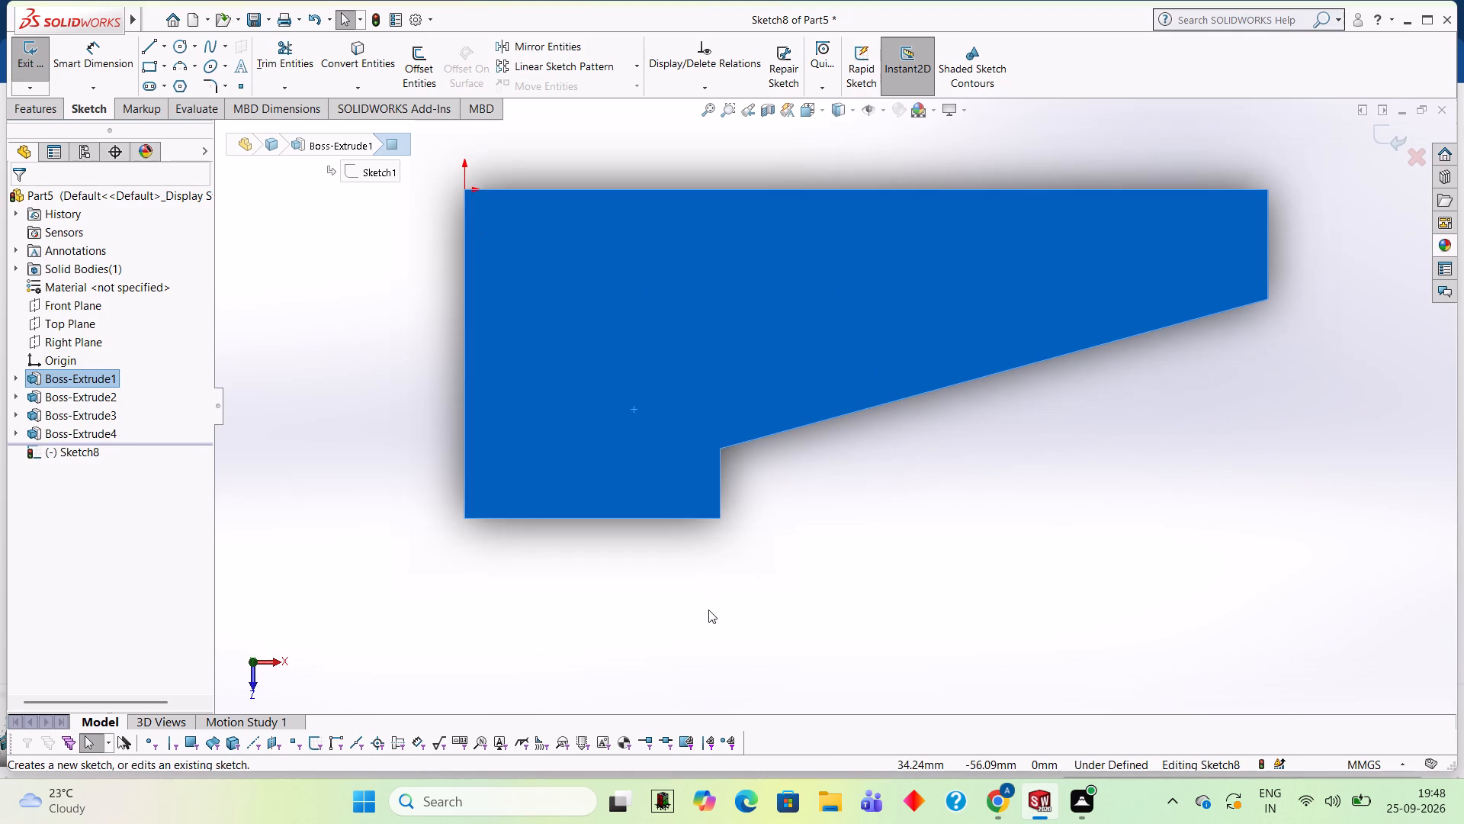
left_click(152, 40)
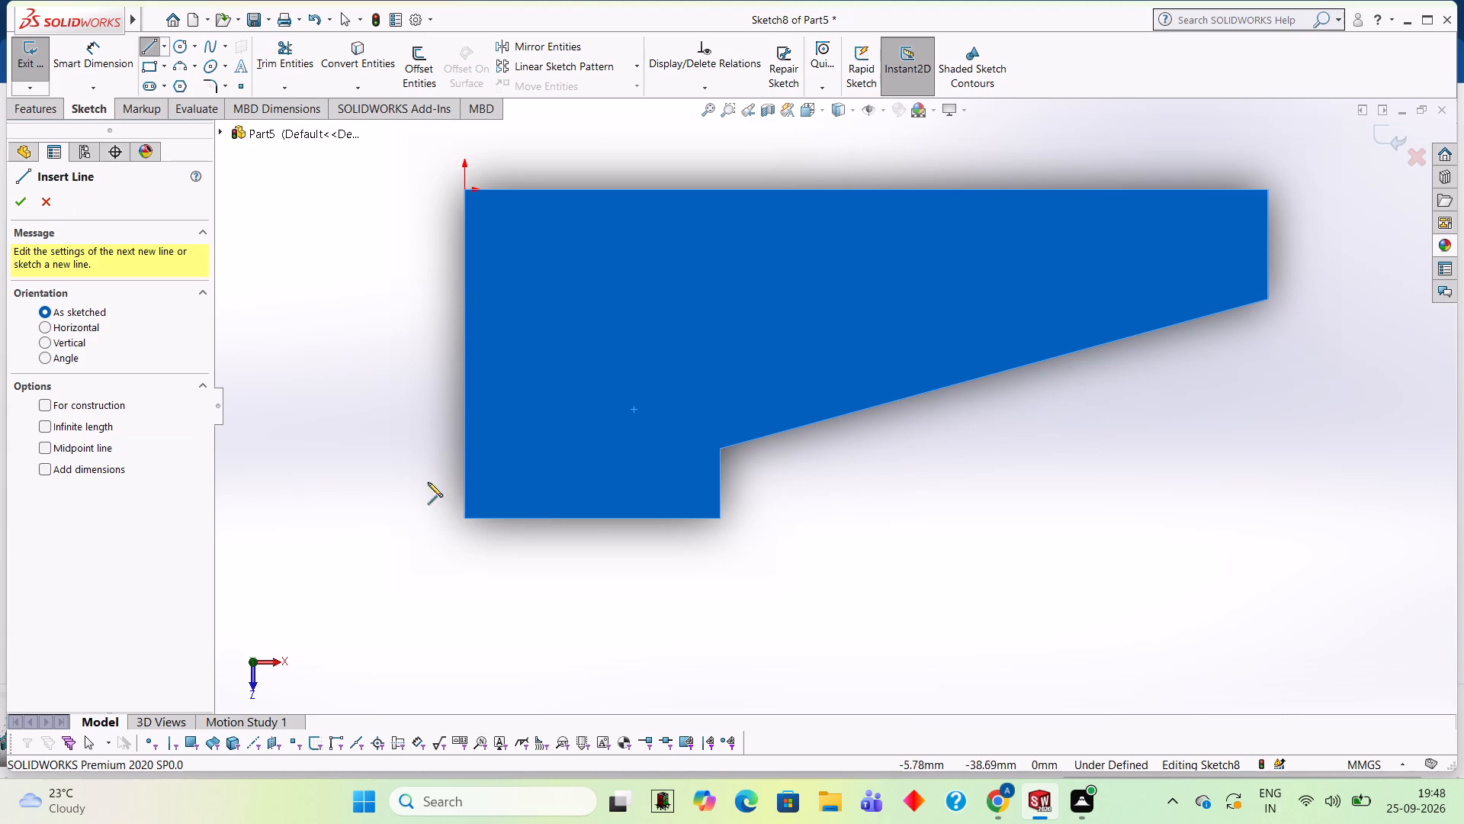
left_click(589, 519)
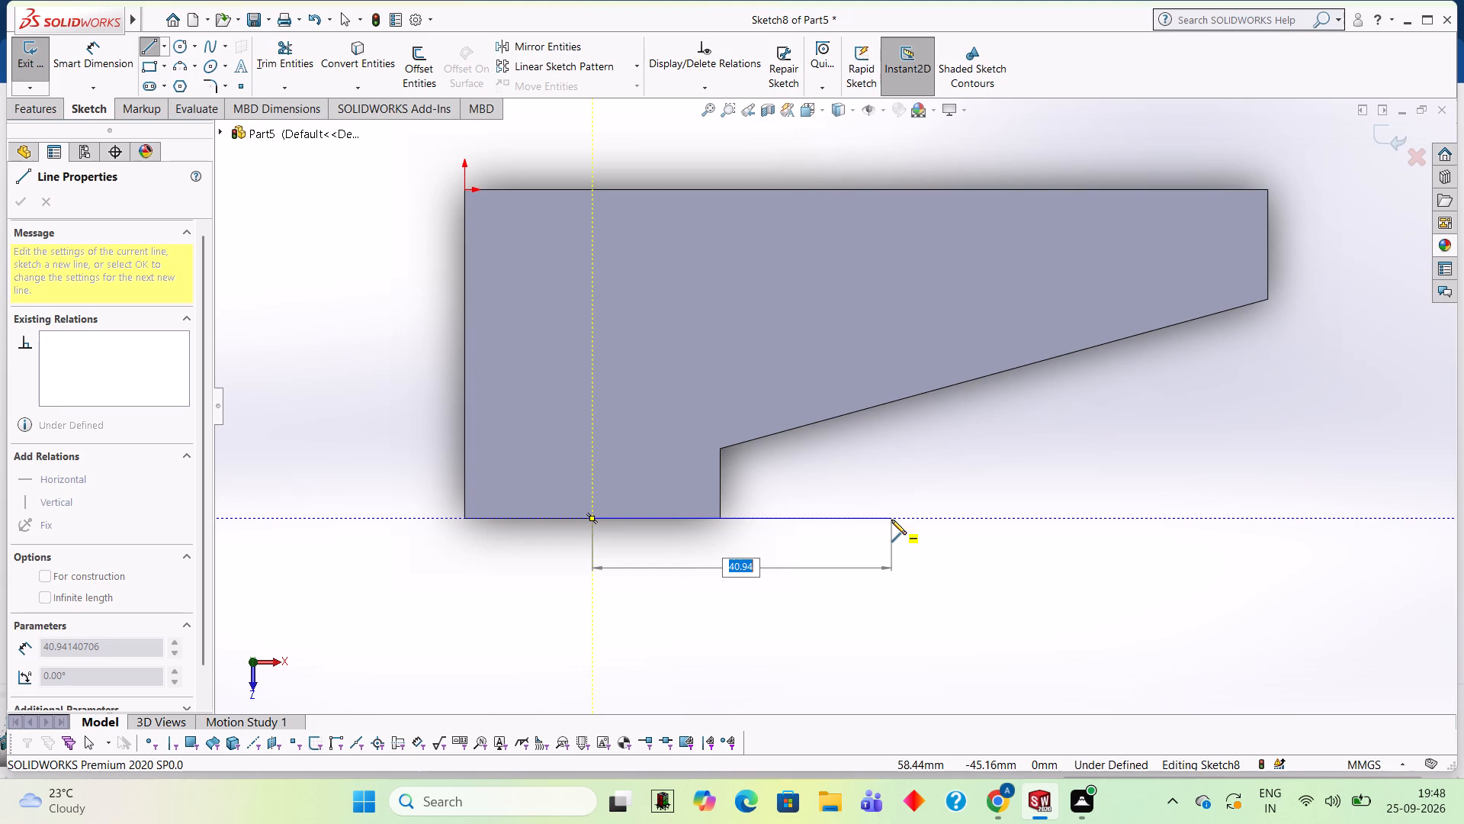
key("3")
type("7.")
key("5")
key("Return")
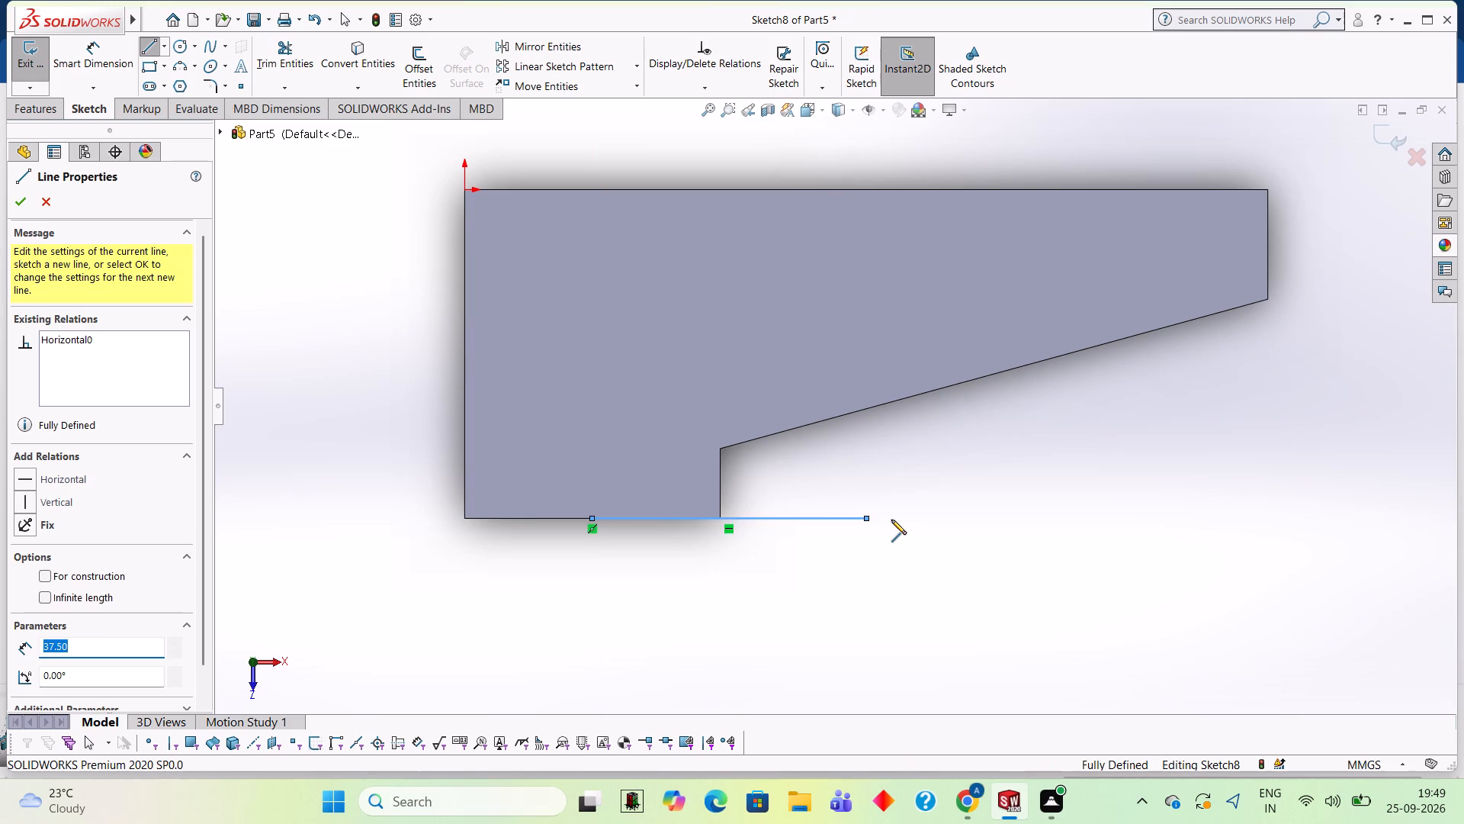
Switch to Calculator, divide 75 by 2, and close it.
type("75/")
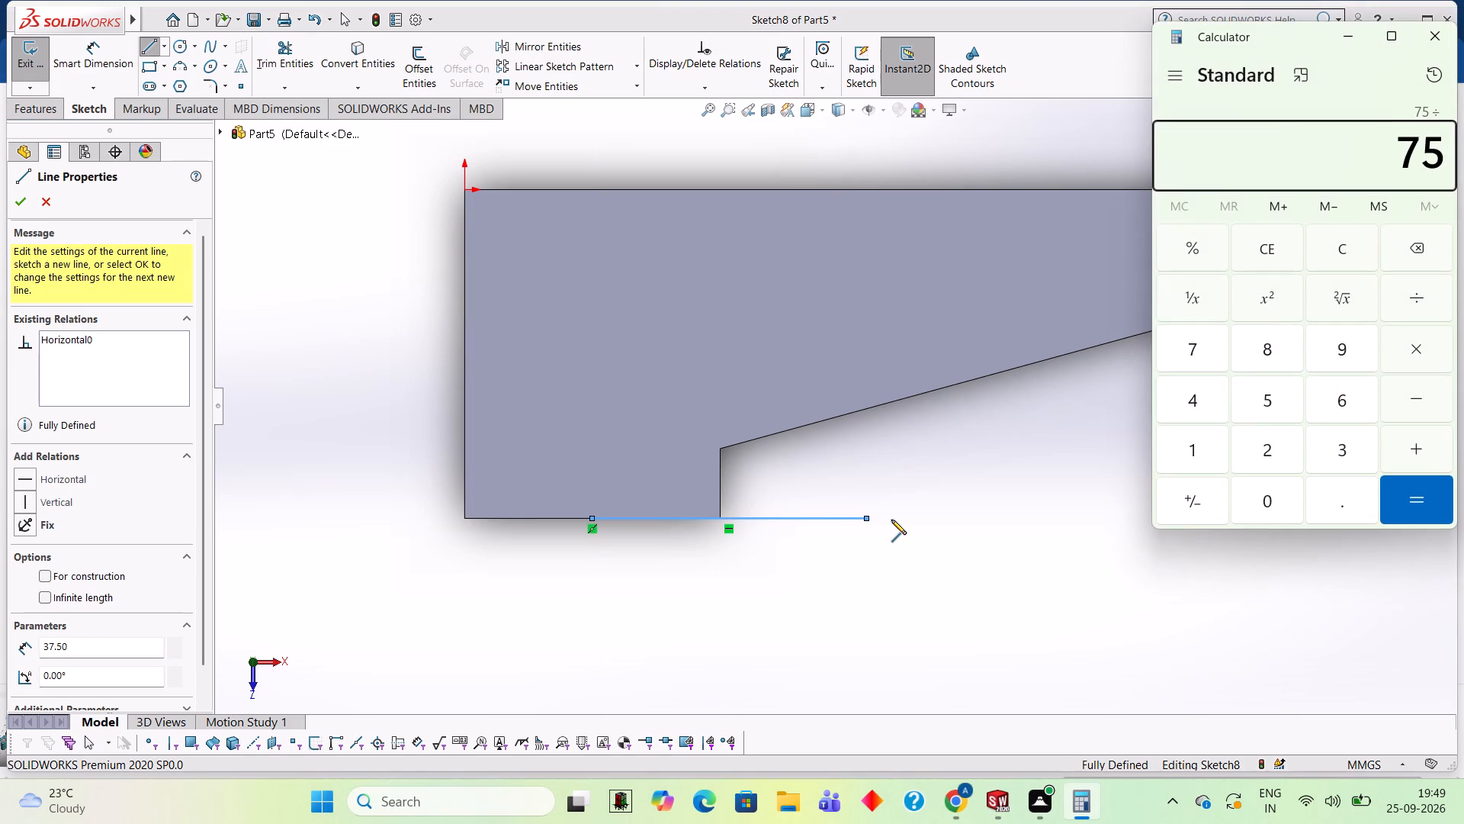
key("2")
key("Return")
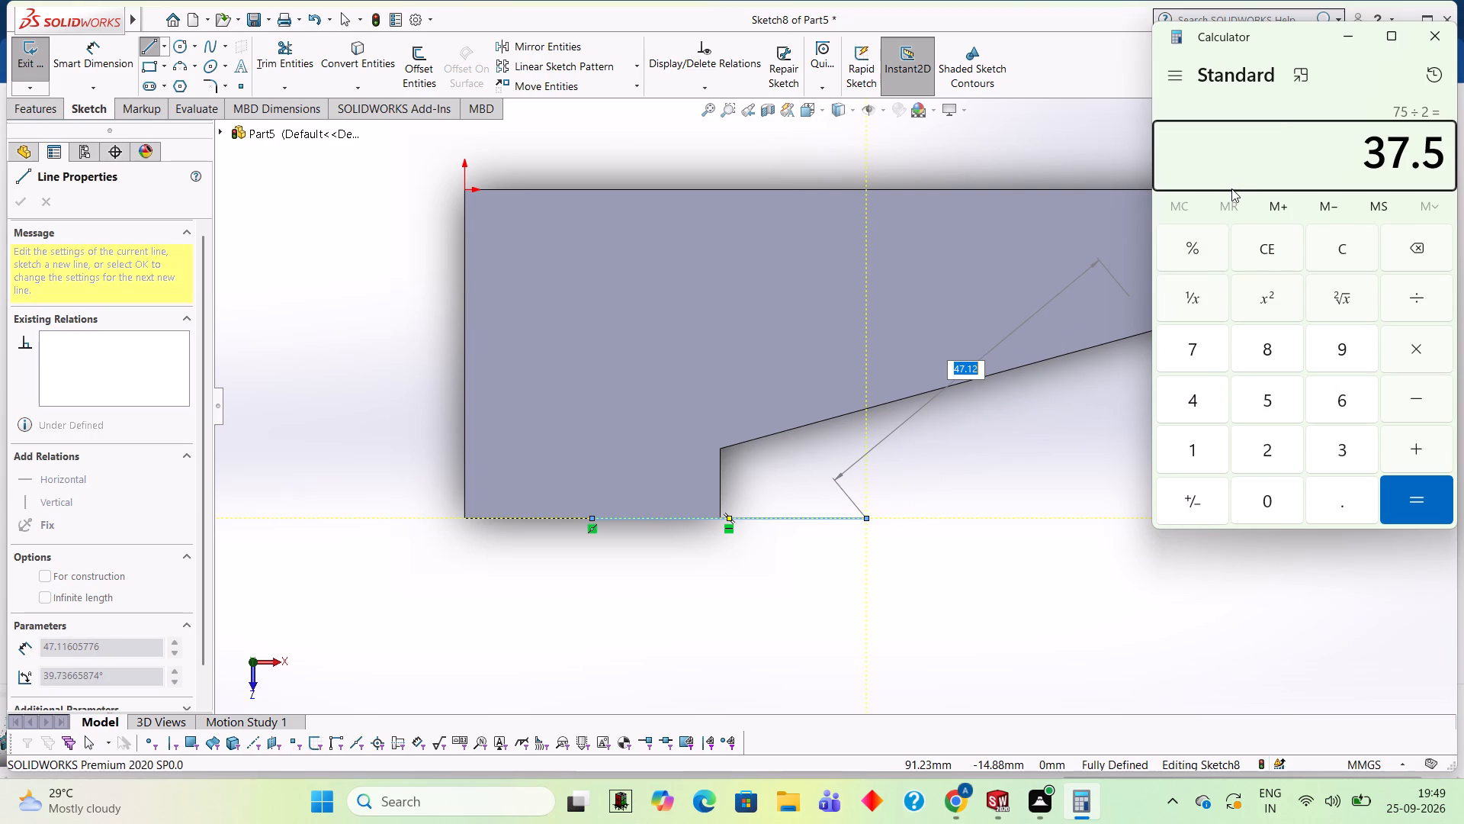
left_click(1439, 45)
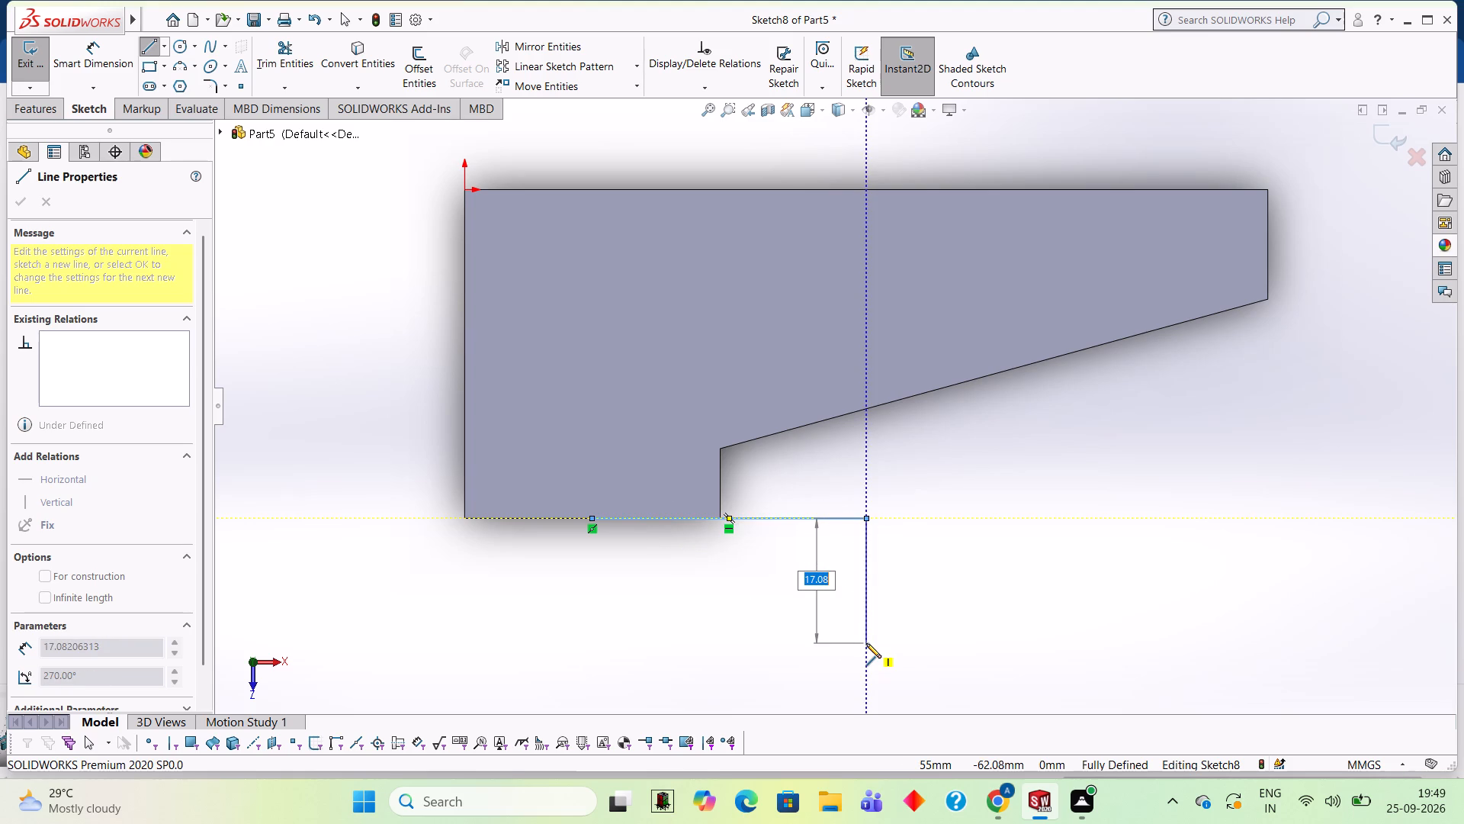
Complete a 75 × 11 mm rectangle centred on the 35 mm edge and extending outward from the part, closing it at the edge's midpoint.
type("11")
key("Return")
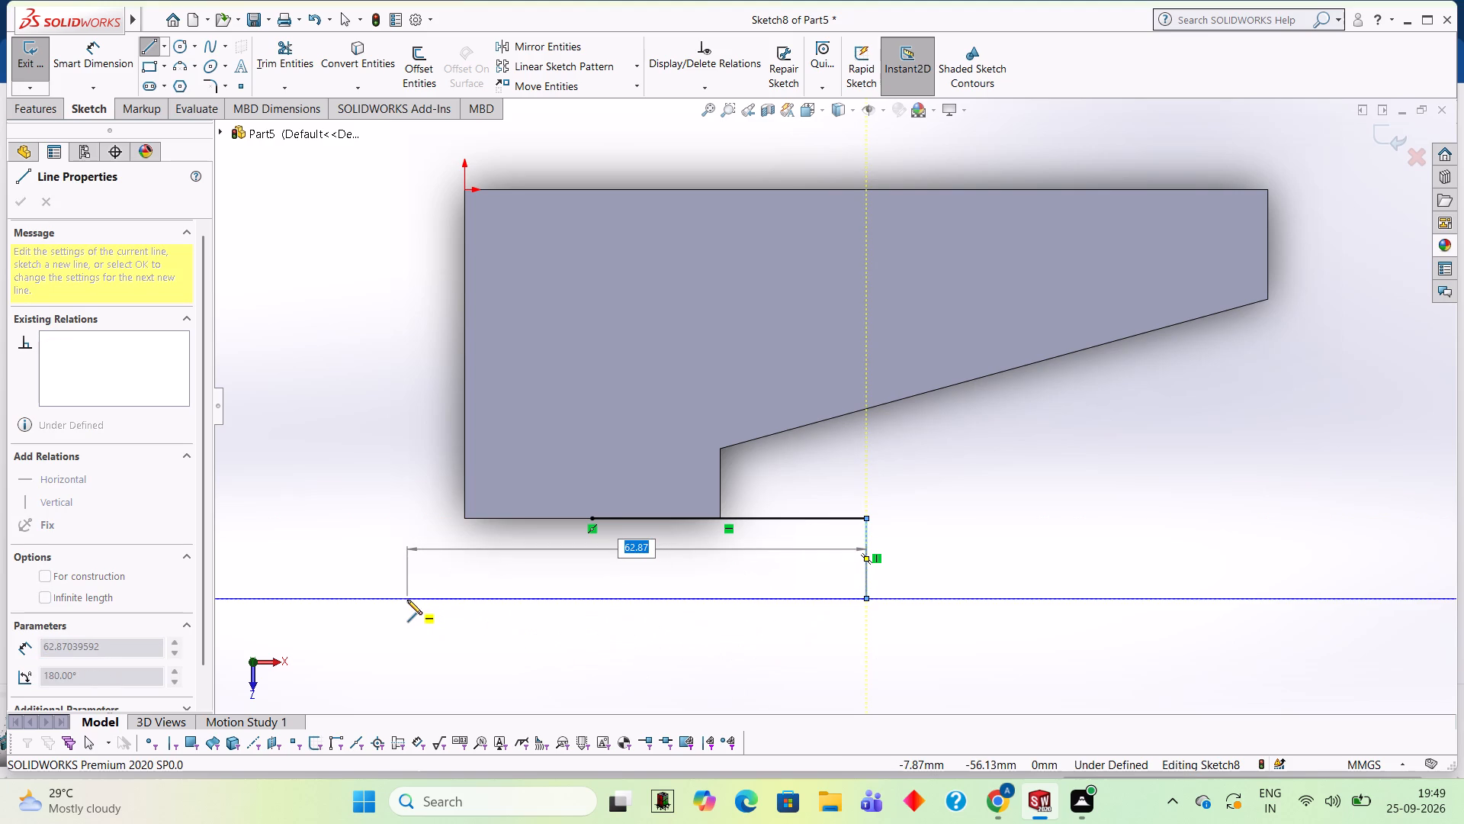
type("75")
key("Return")
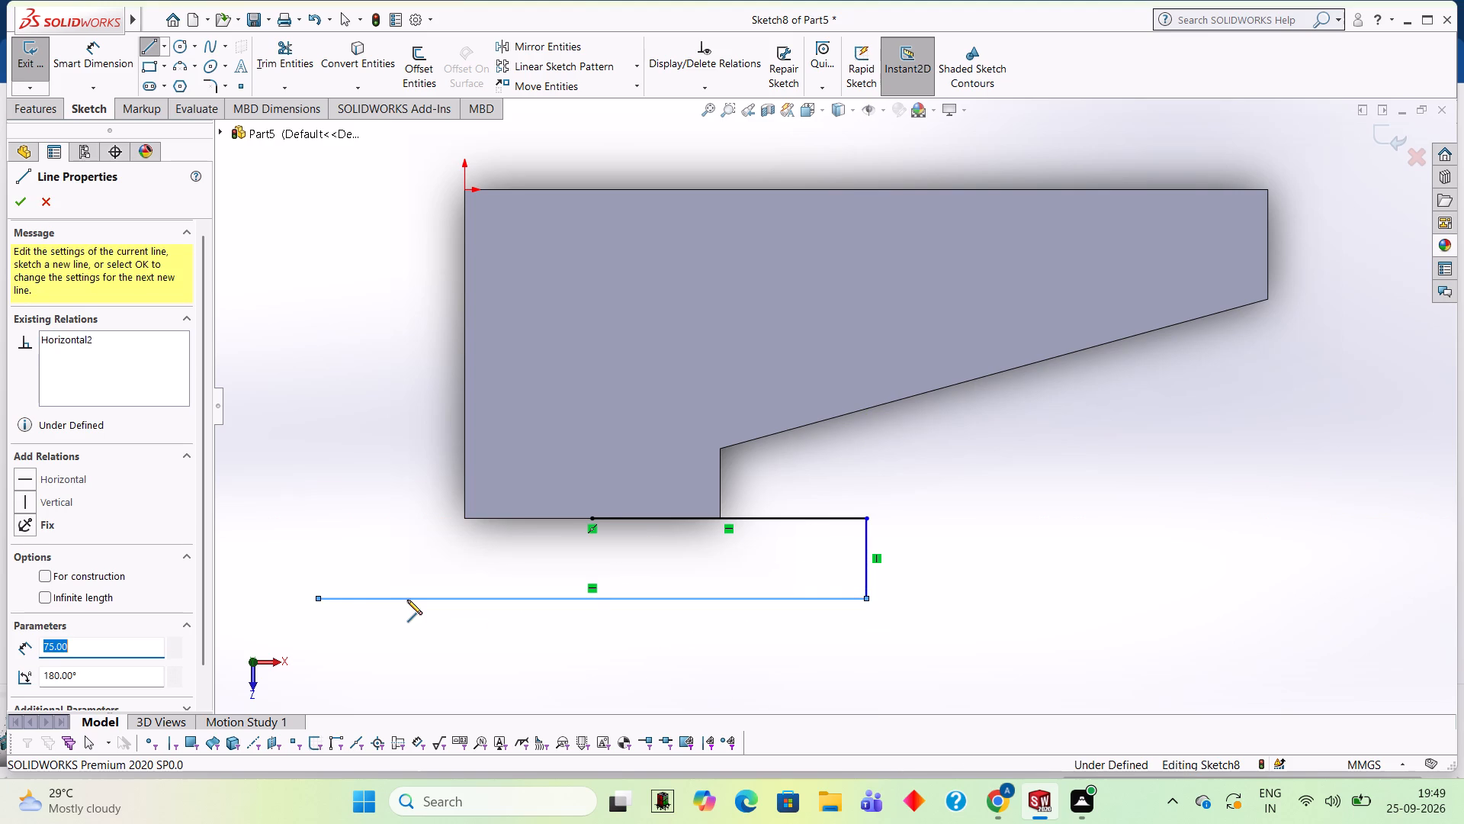
left_click(317, 516)
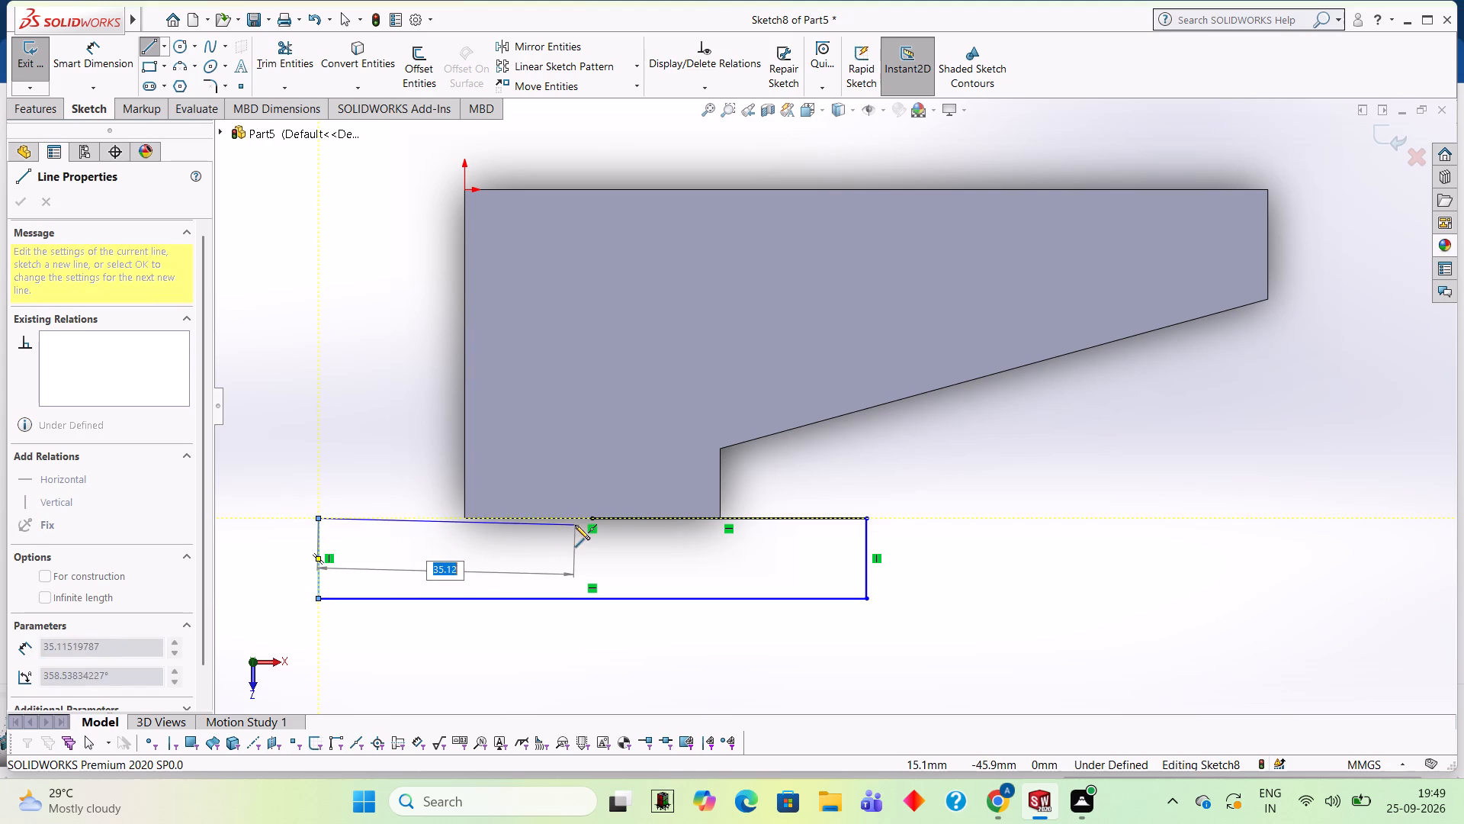
left_click(589, 517)
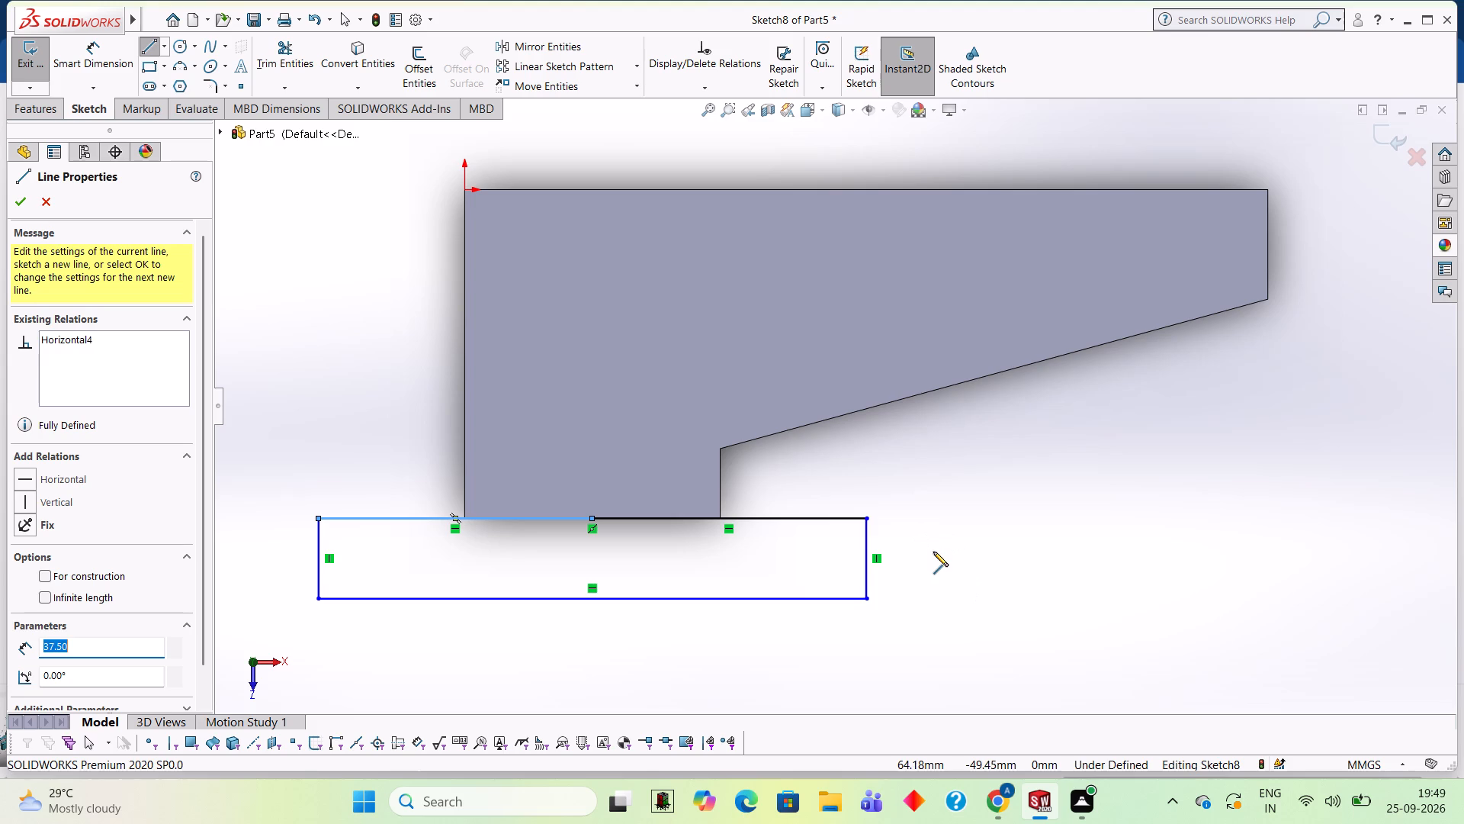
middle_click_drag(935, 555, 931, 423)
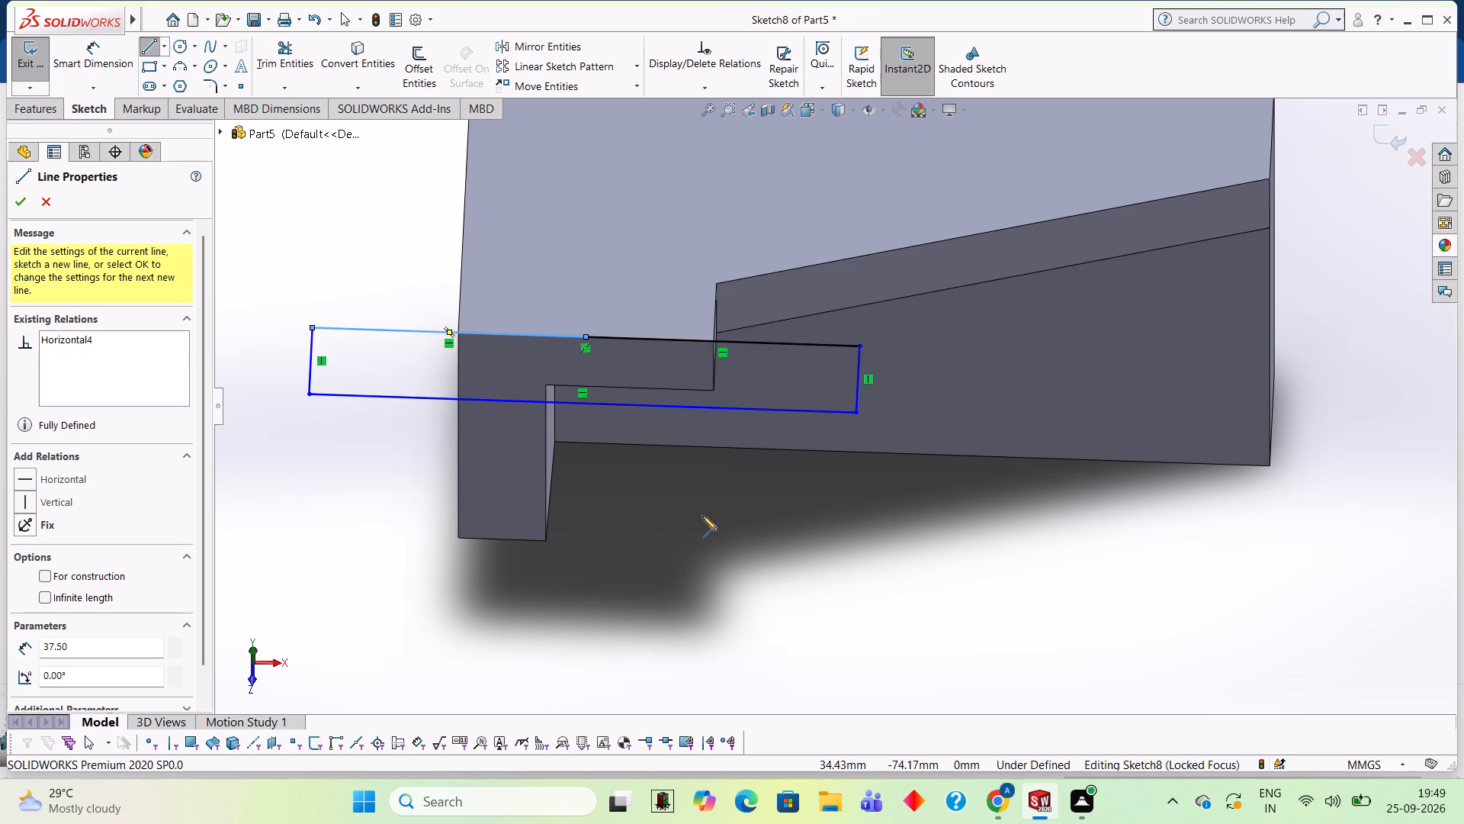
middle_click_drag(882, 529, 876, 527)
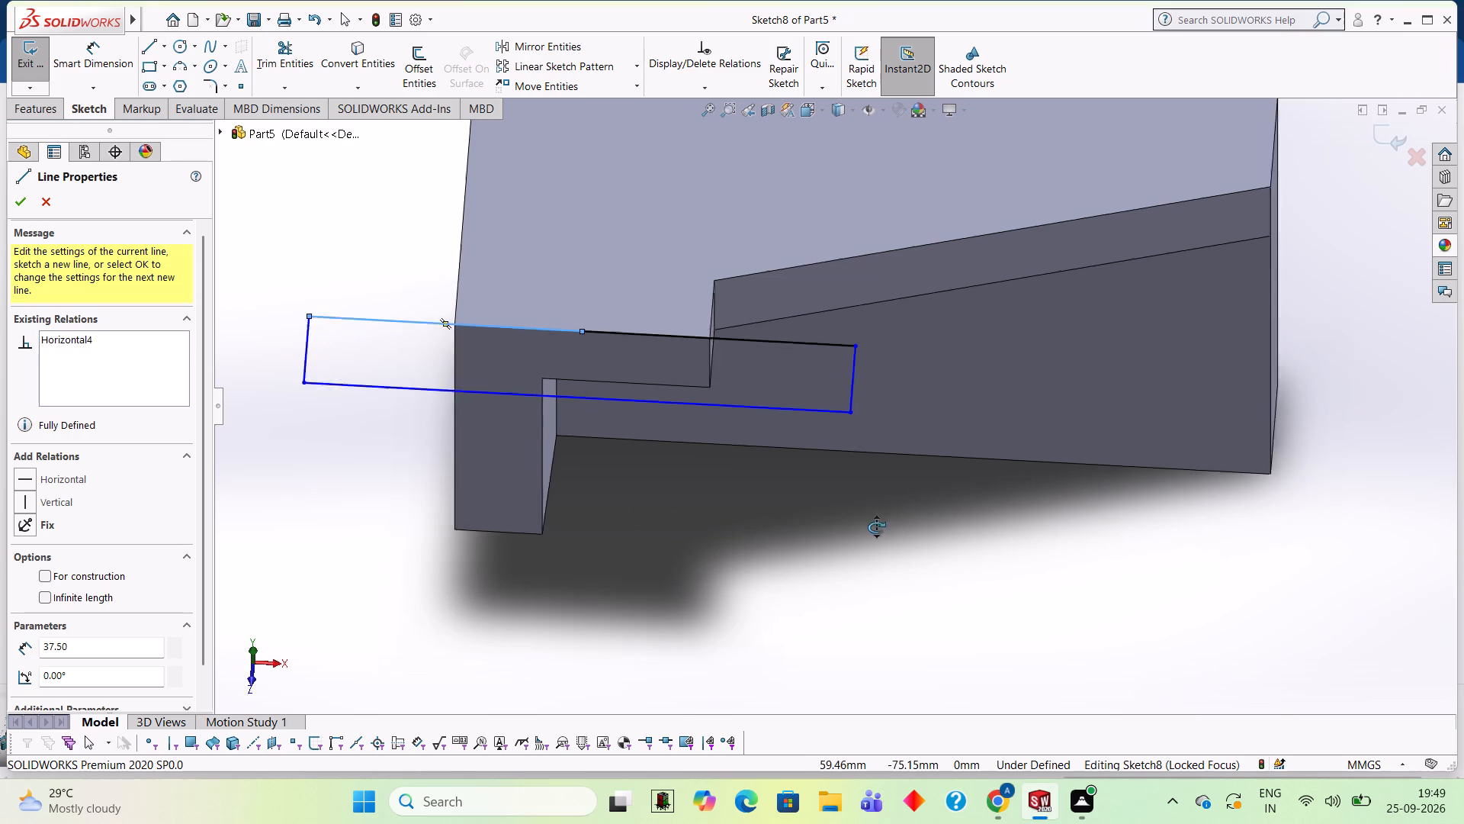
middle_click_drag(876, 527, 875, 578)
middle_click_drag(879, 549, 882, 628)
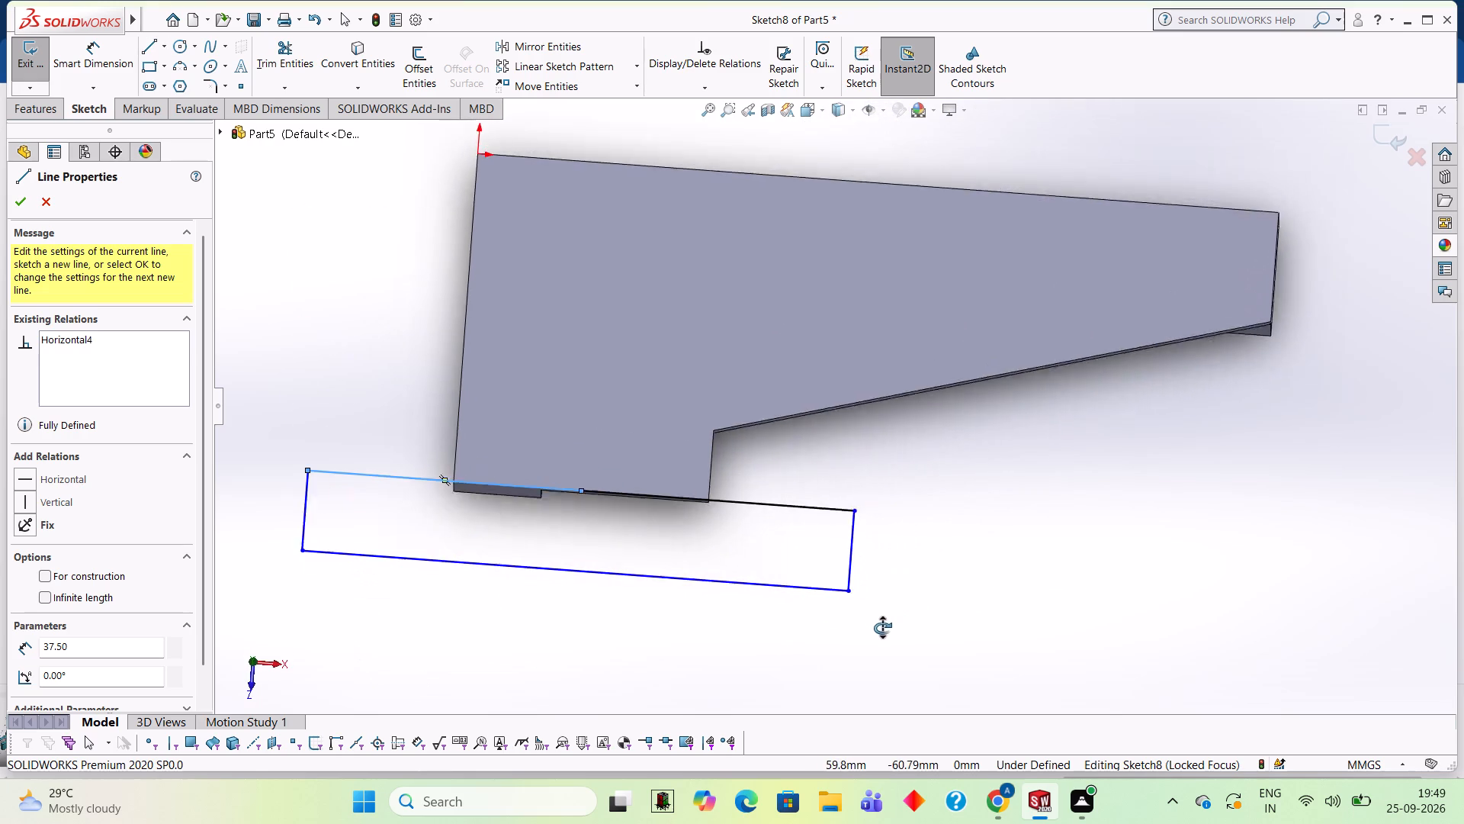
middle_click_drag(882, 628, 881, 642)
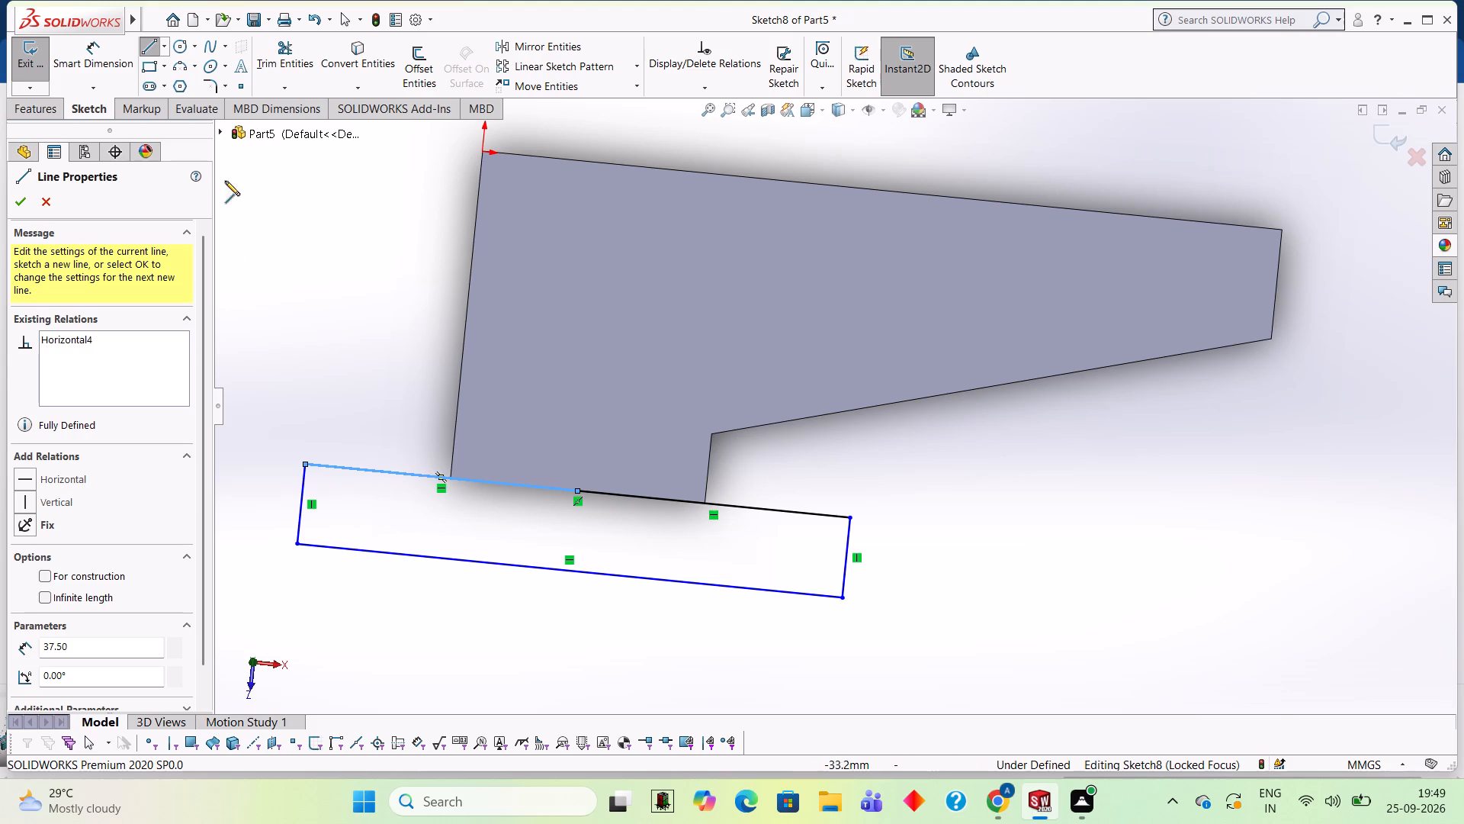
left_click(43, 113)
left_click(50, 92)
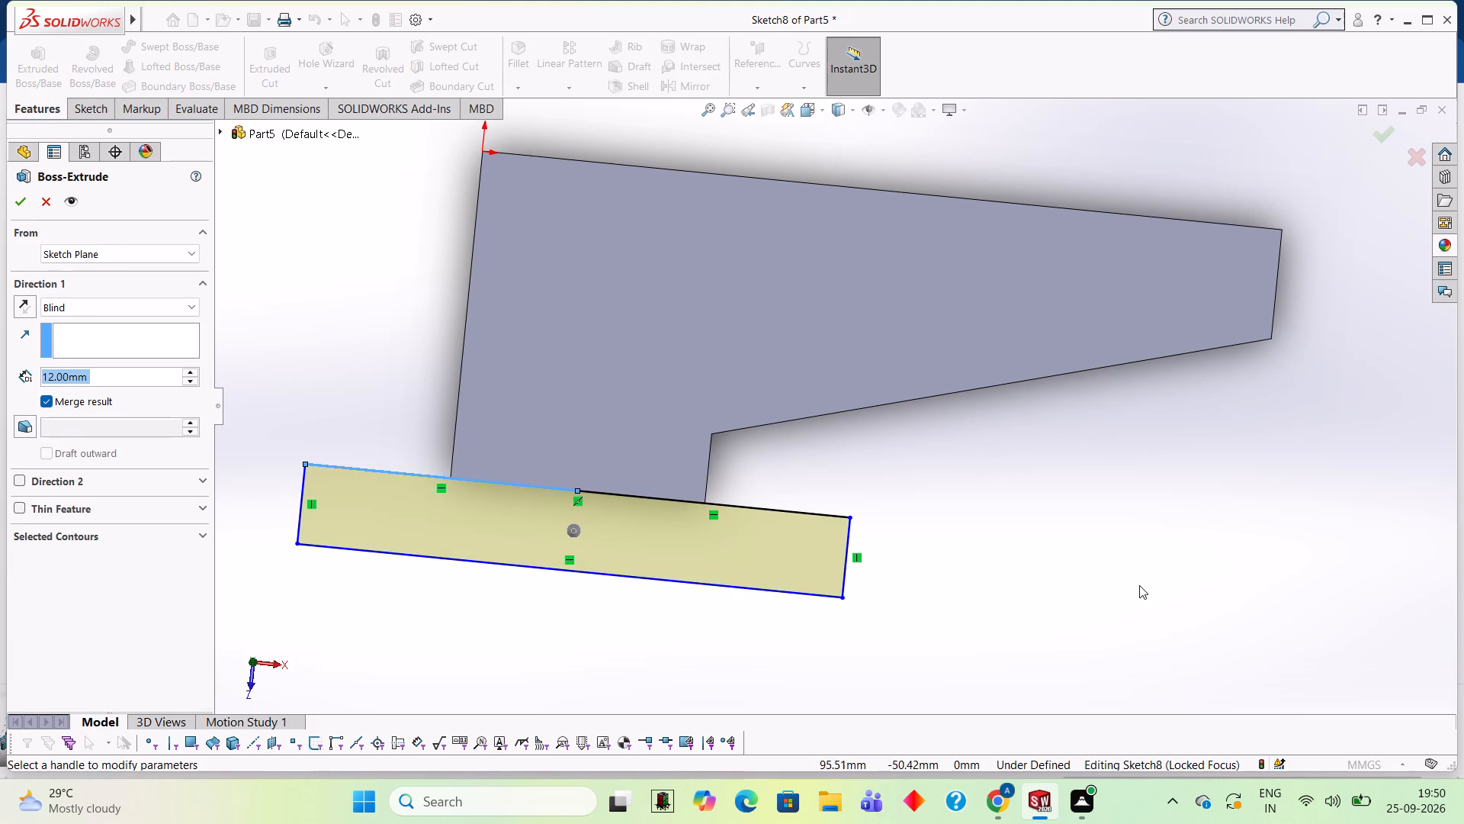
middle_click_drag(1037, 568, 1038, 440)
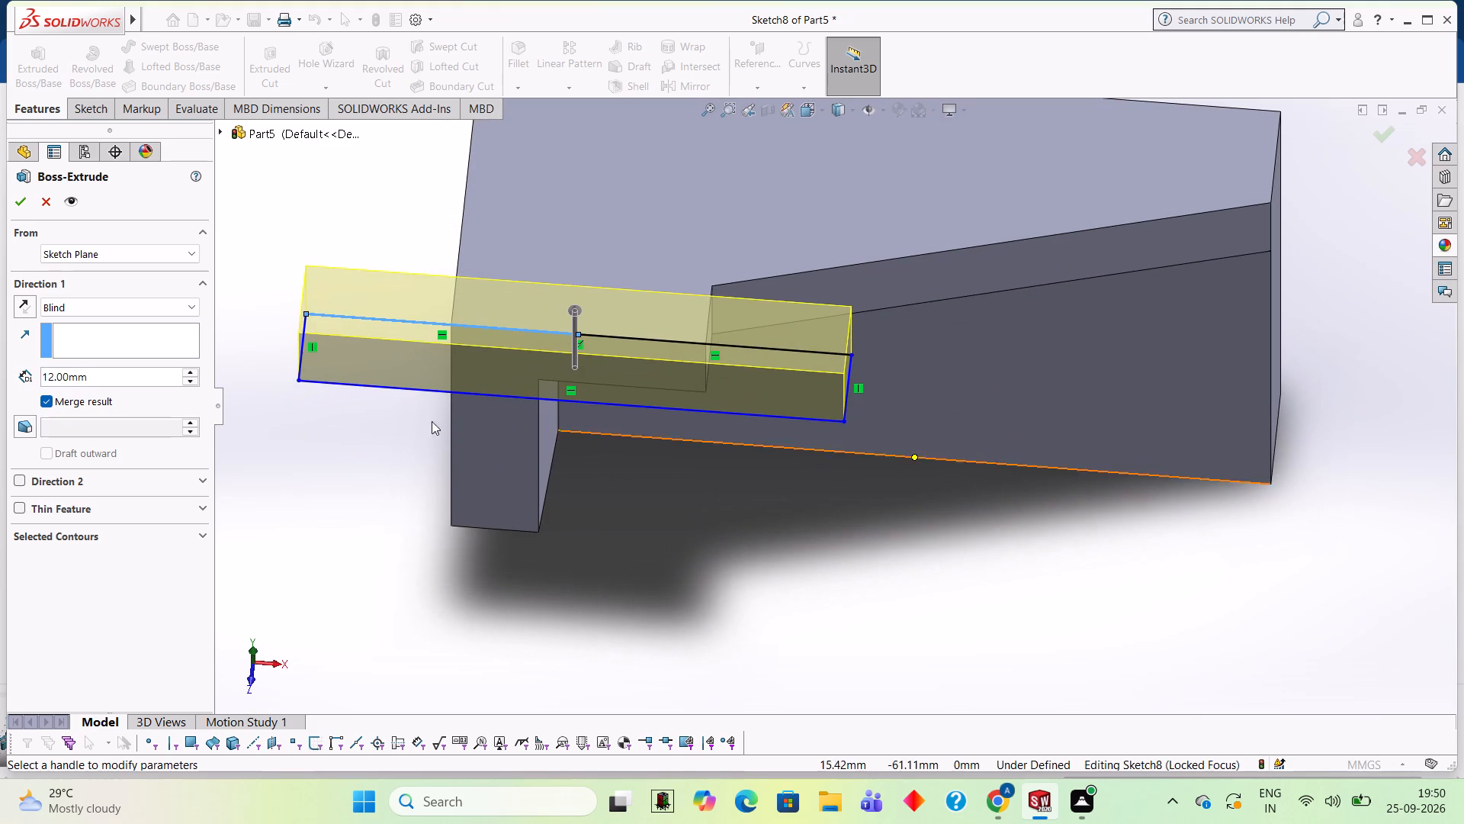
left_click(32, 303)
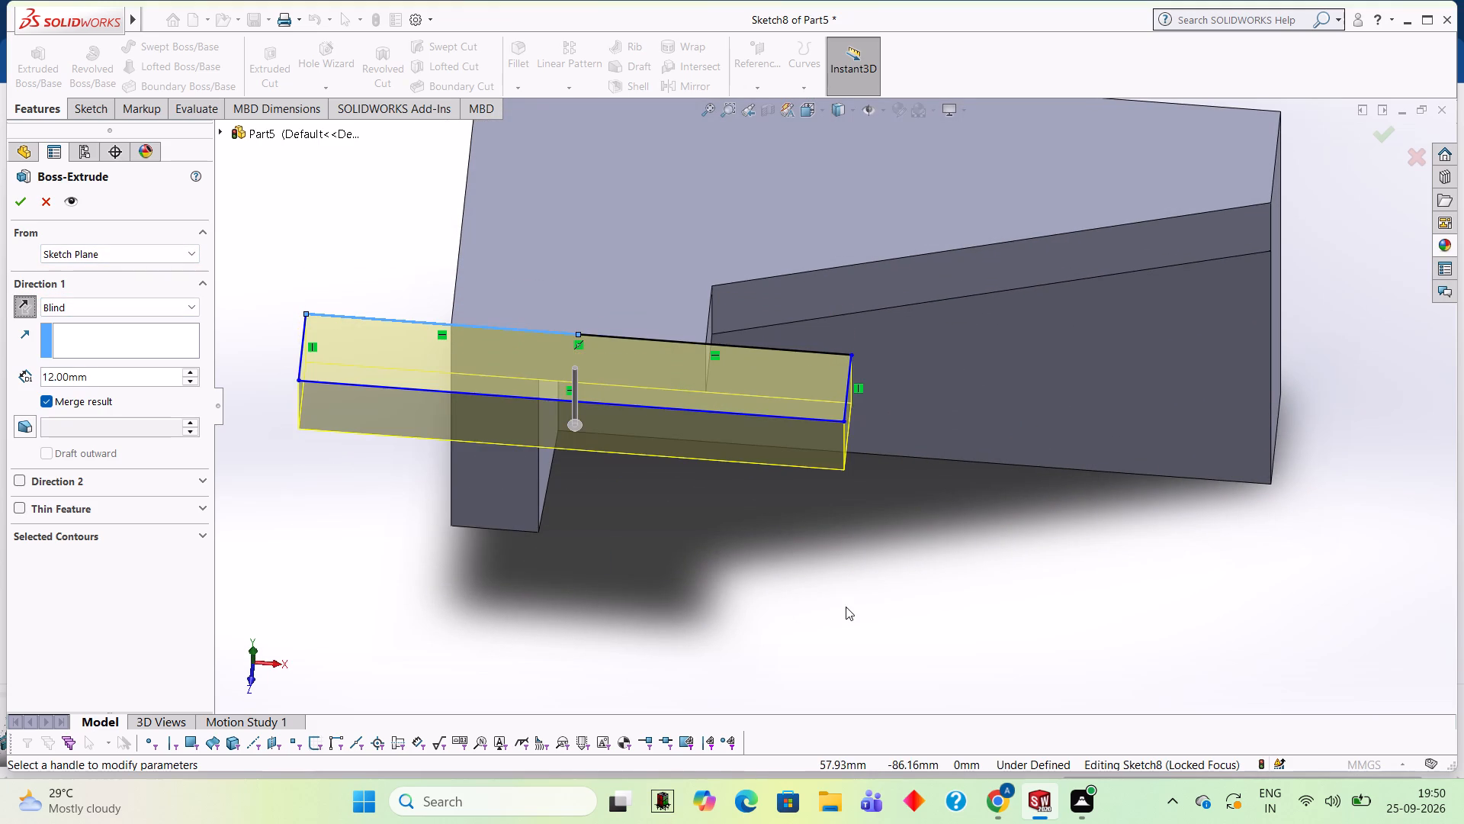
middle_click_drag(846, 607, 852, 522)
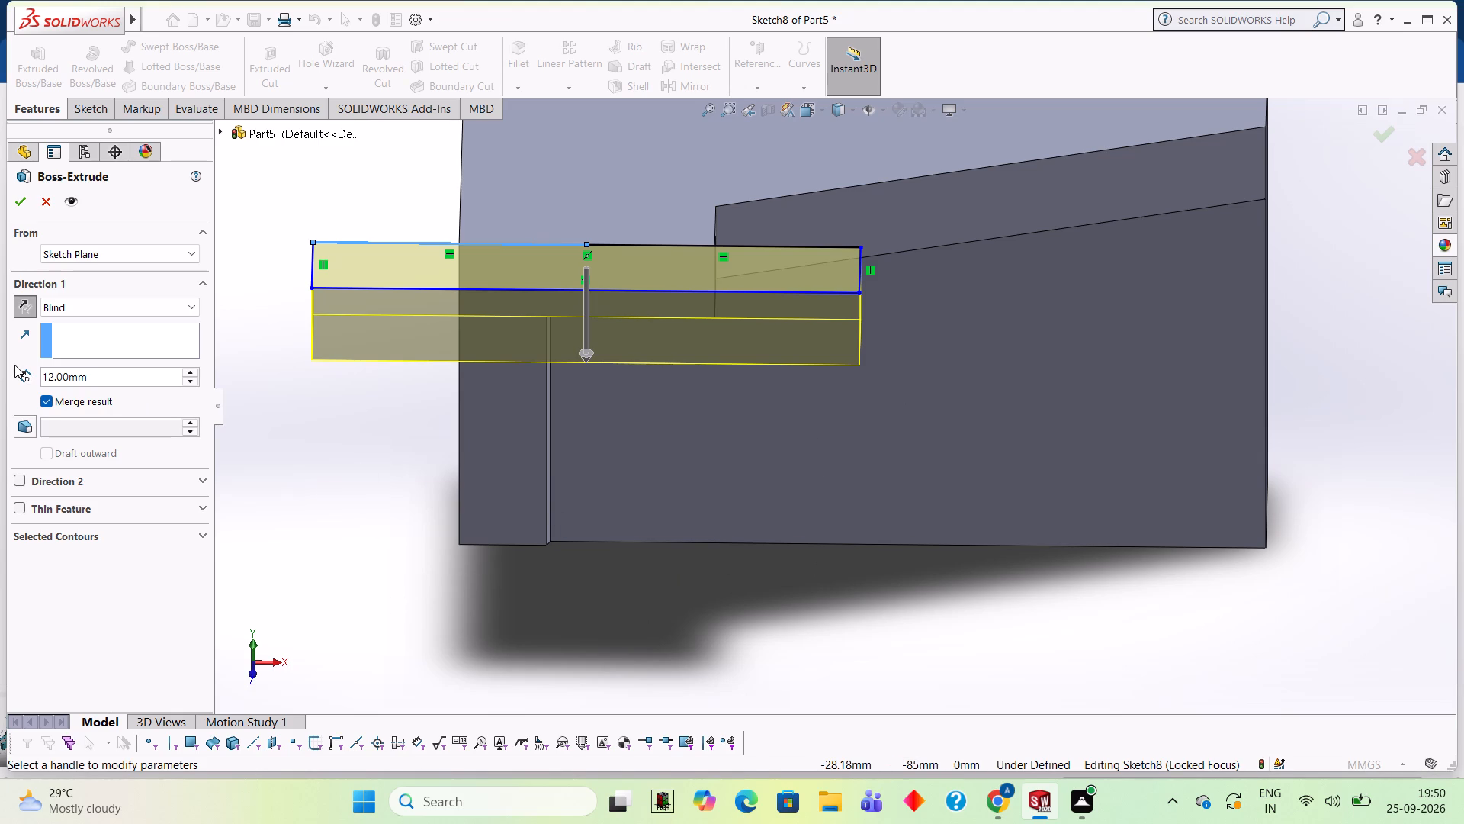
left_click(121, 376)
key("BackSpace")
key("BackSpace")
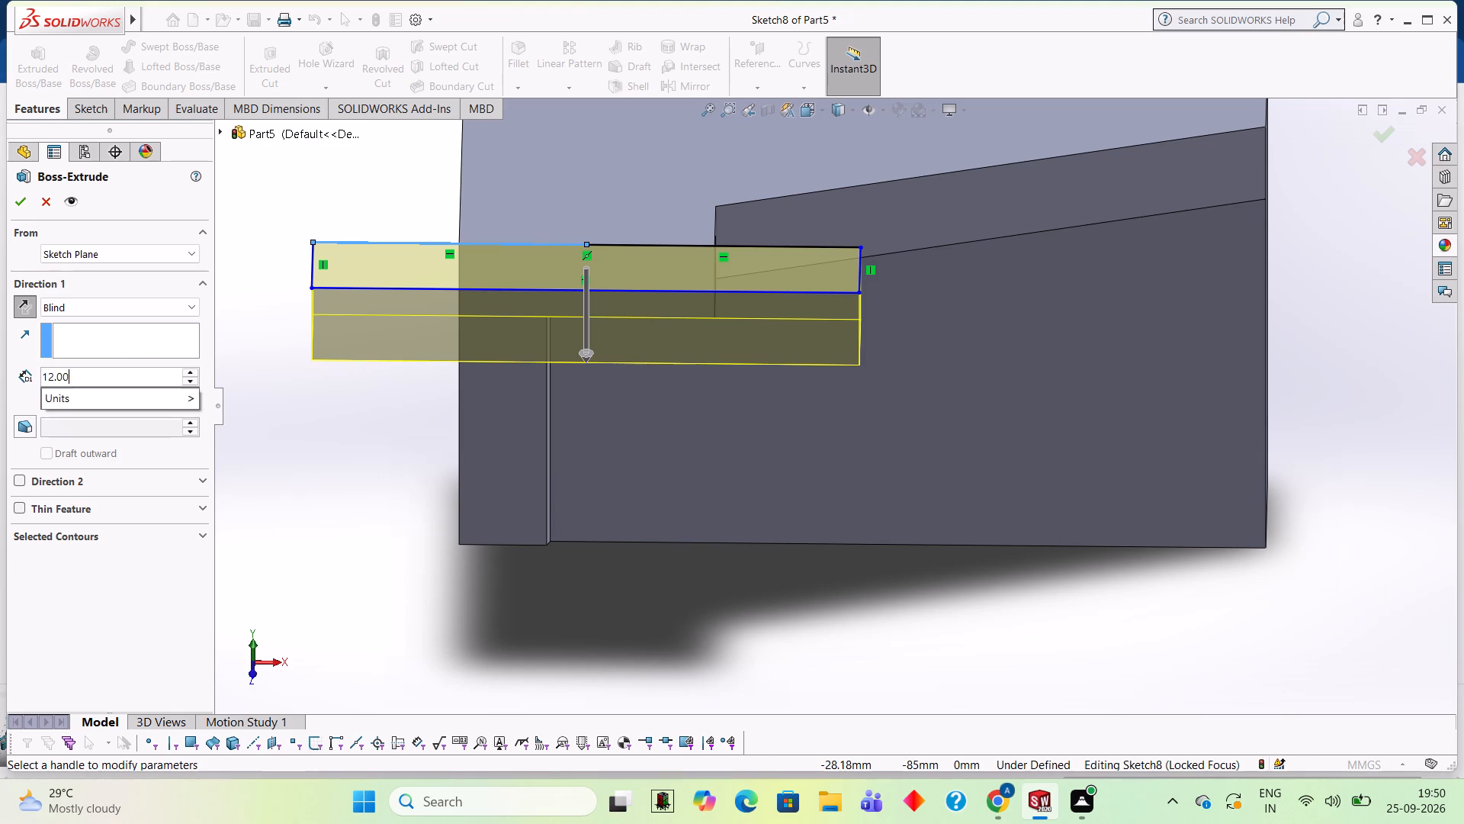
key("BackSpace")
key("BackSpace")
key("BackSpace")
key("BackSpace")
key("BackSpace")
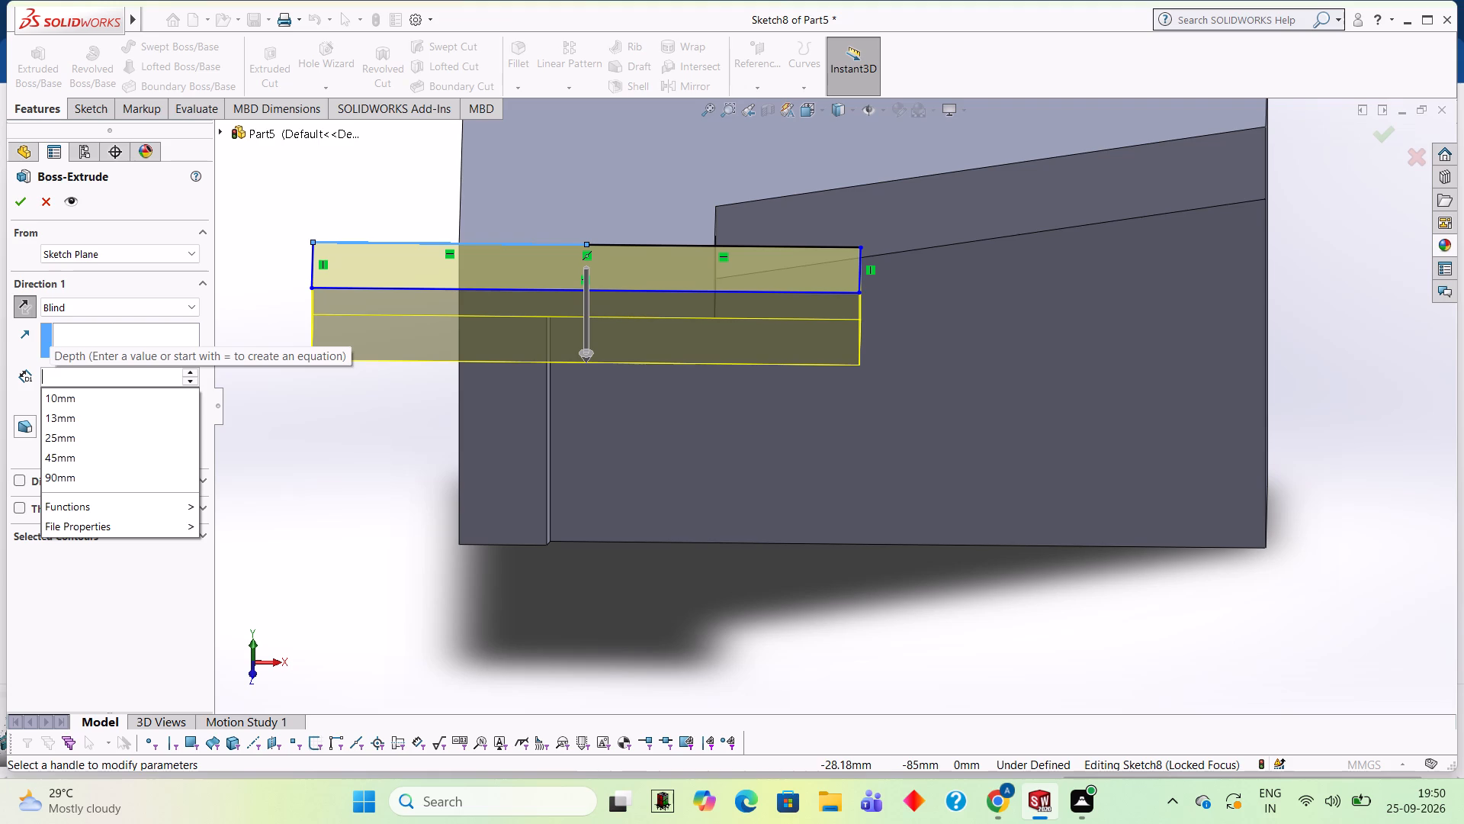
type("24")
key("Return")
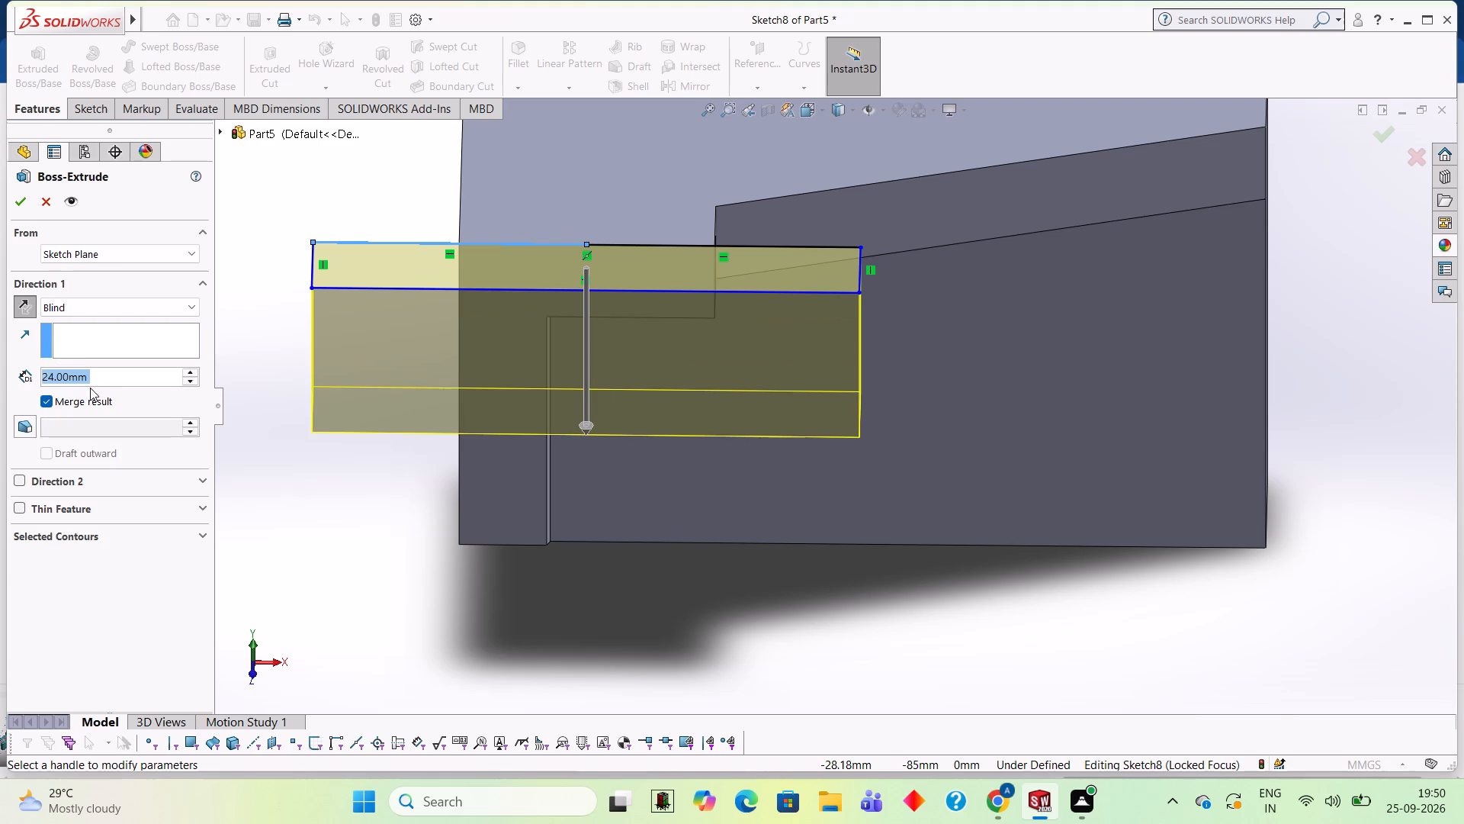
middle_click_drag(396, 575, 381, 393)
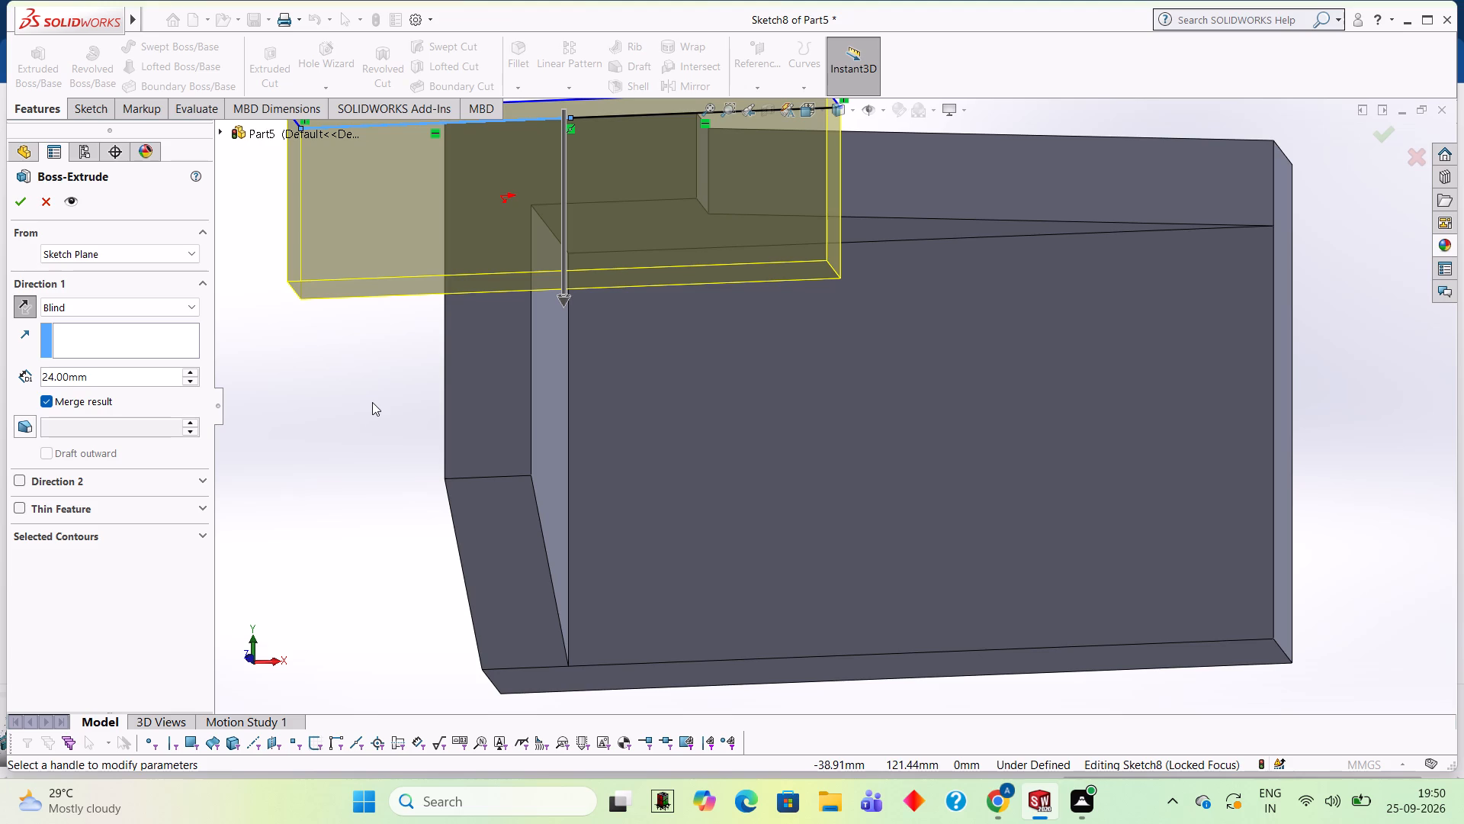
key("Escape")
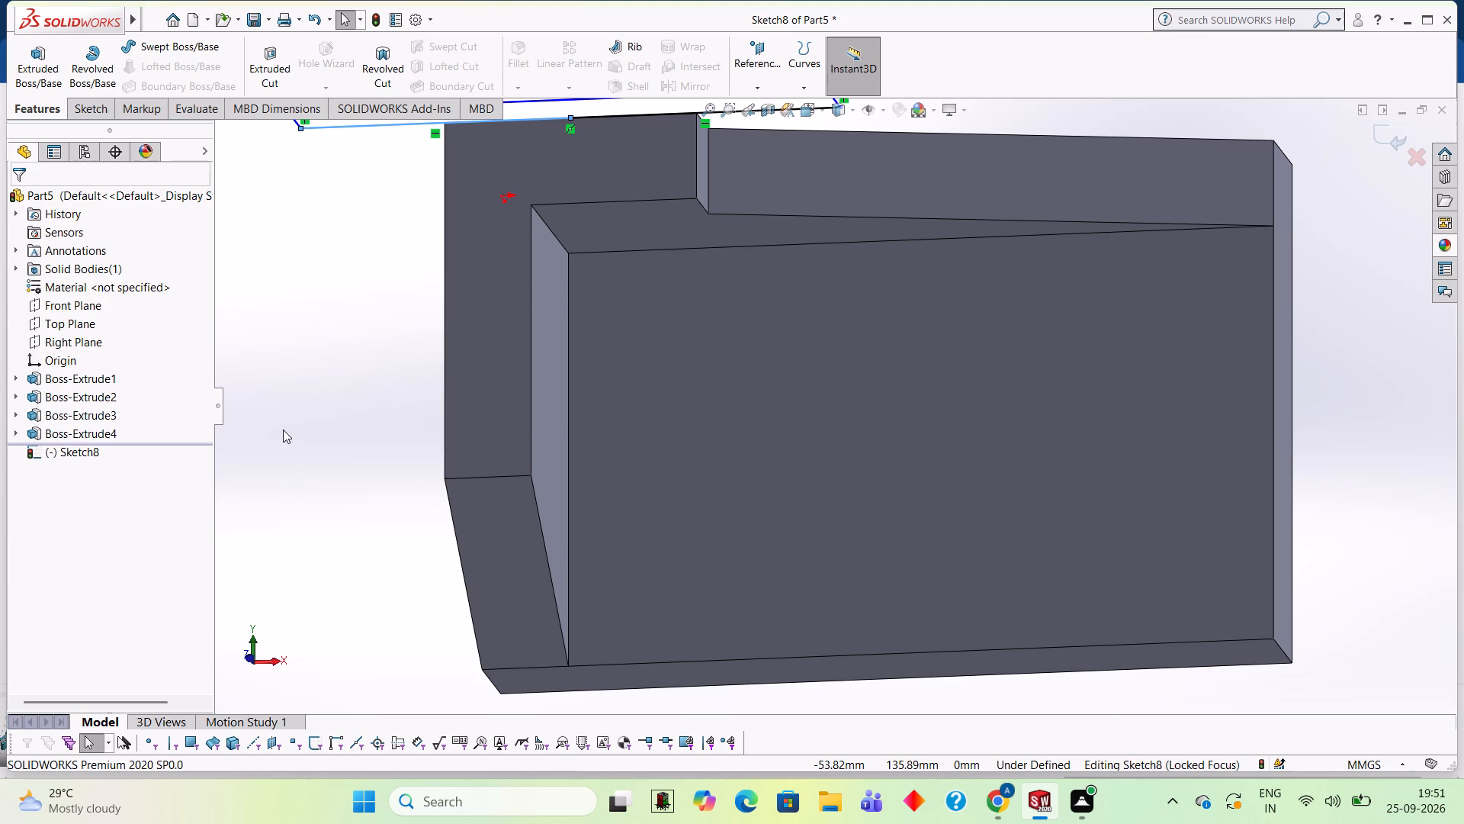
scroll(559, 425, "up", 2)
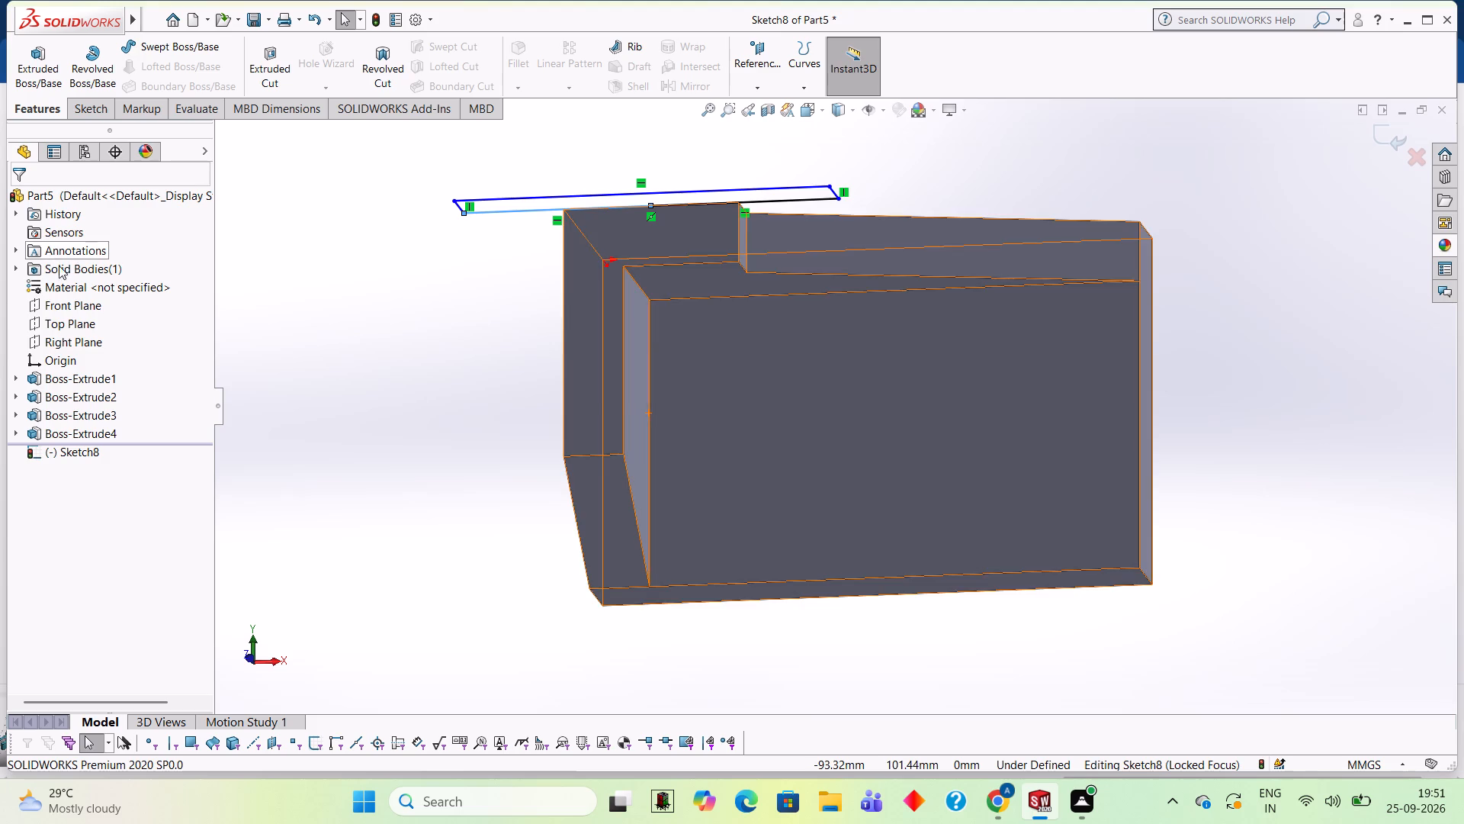
Extrude the 75 × 11 mm rectangle 11 mm in the reversed direction, down along the part's front, with merge result on.
left_click(41, 112)
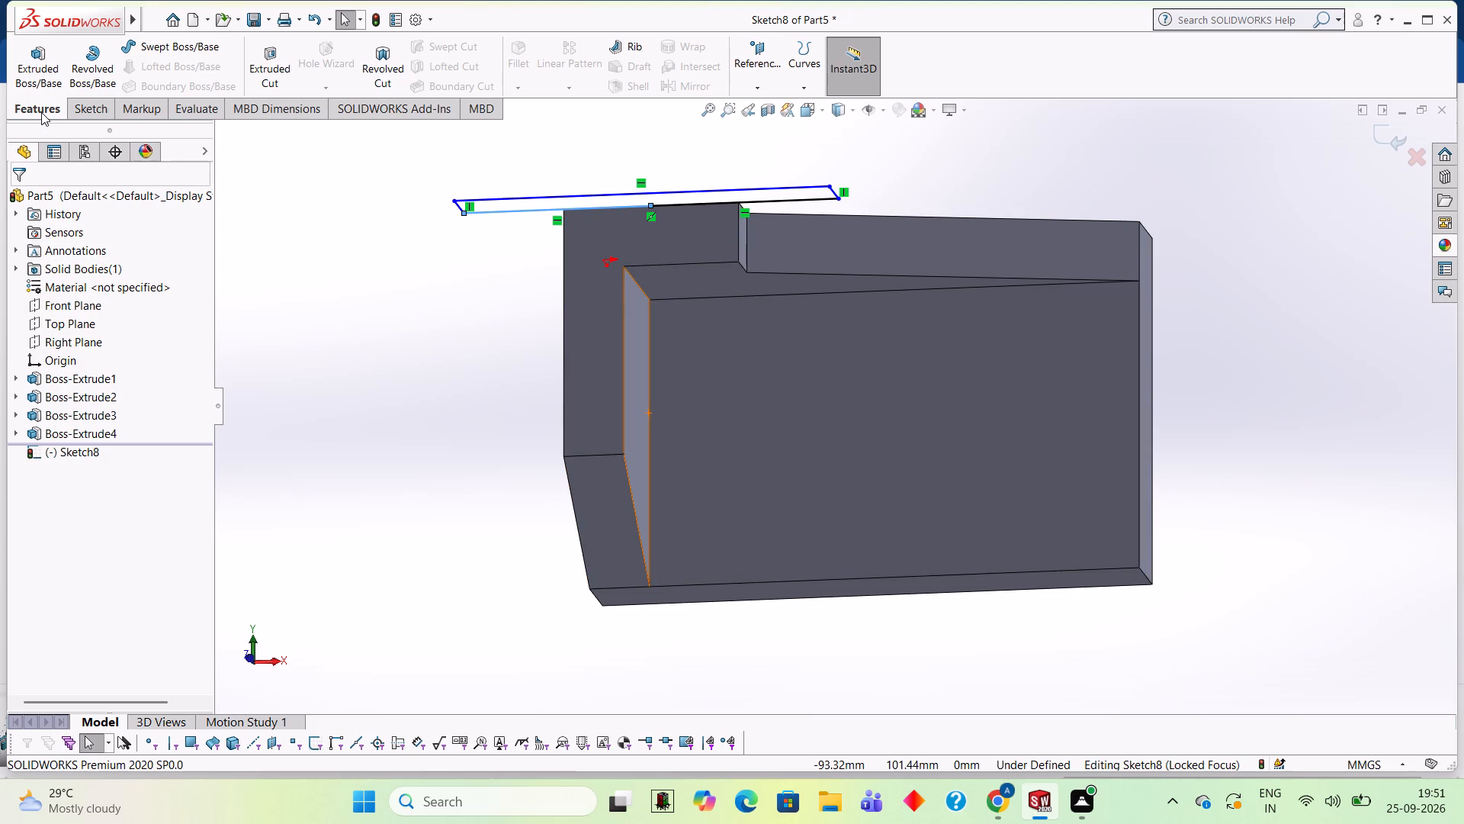
left_click(40, 86)
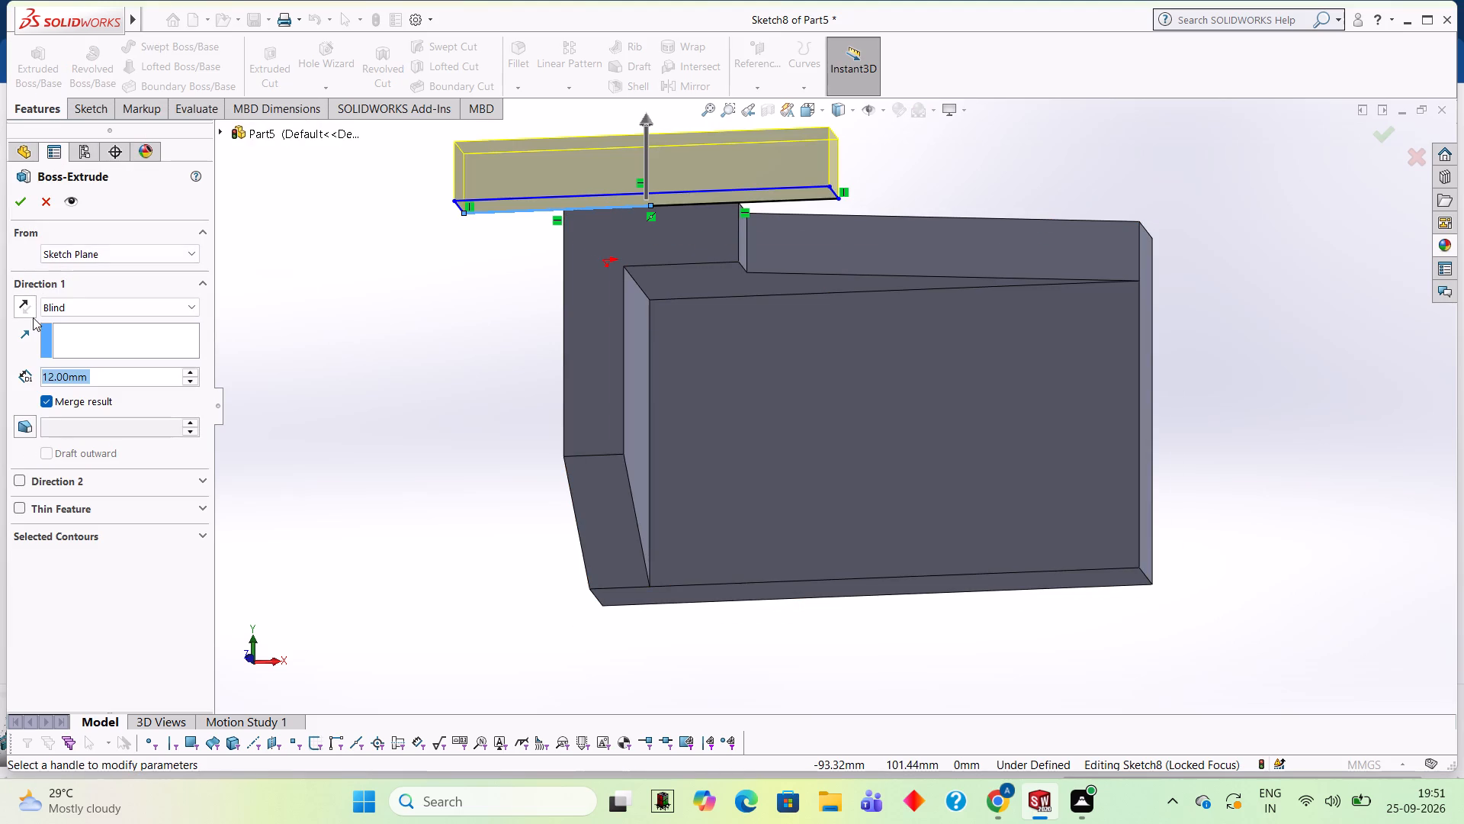
left_click(16, 313)
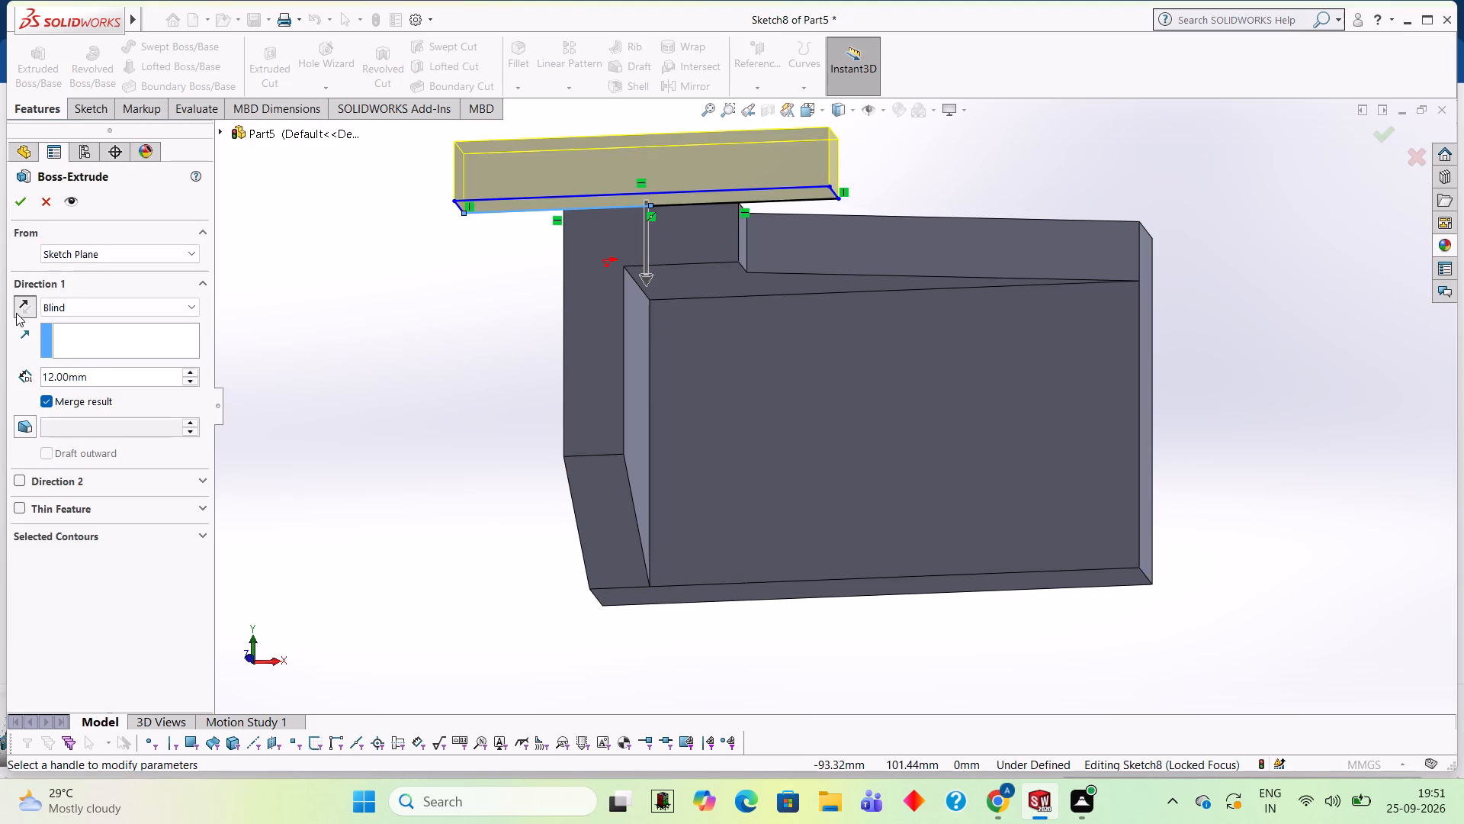
key("1")
scroll(16, 313, "up", 1)
left_click(145, 372)
key("BackSpace")
key("BackSpace")
key("BackSpace")
key("BackSpace")
key("BackSpace")
key("BackSpace")
key("BackSpace")
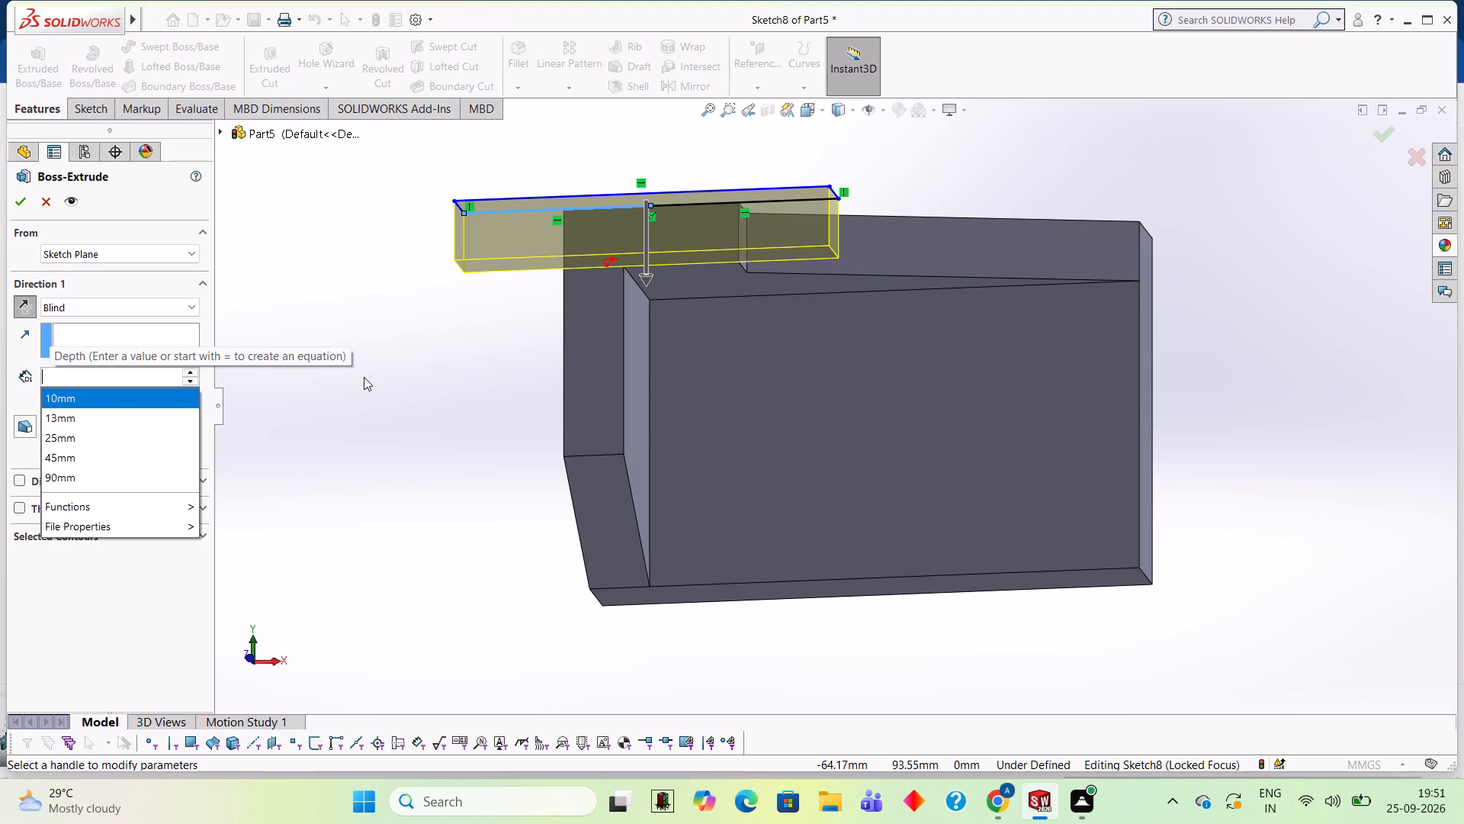
middle_click_drag(364, 377, 390, 386)
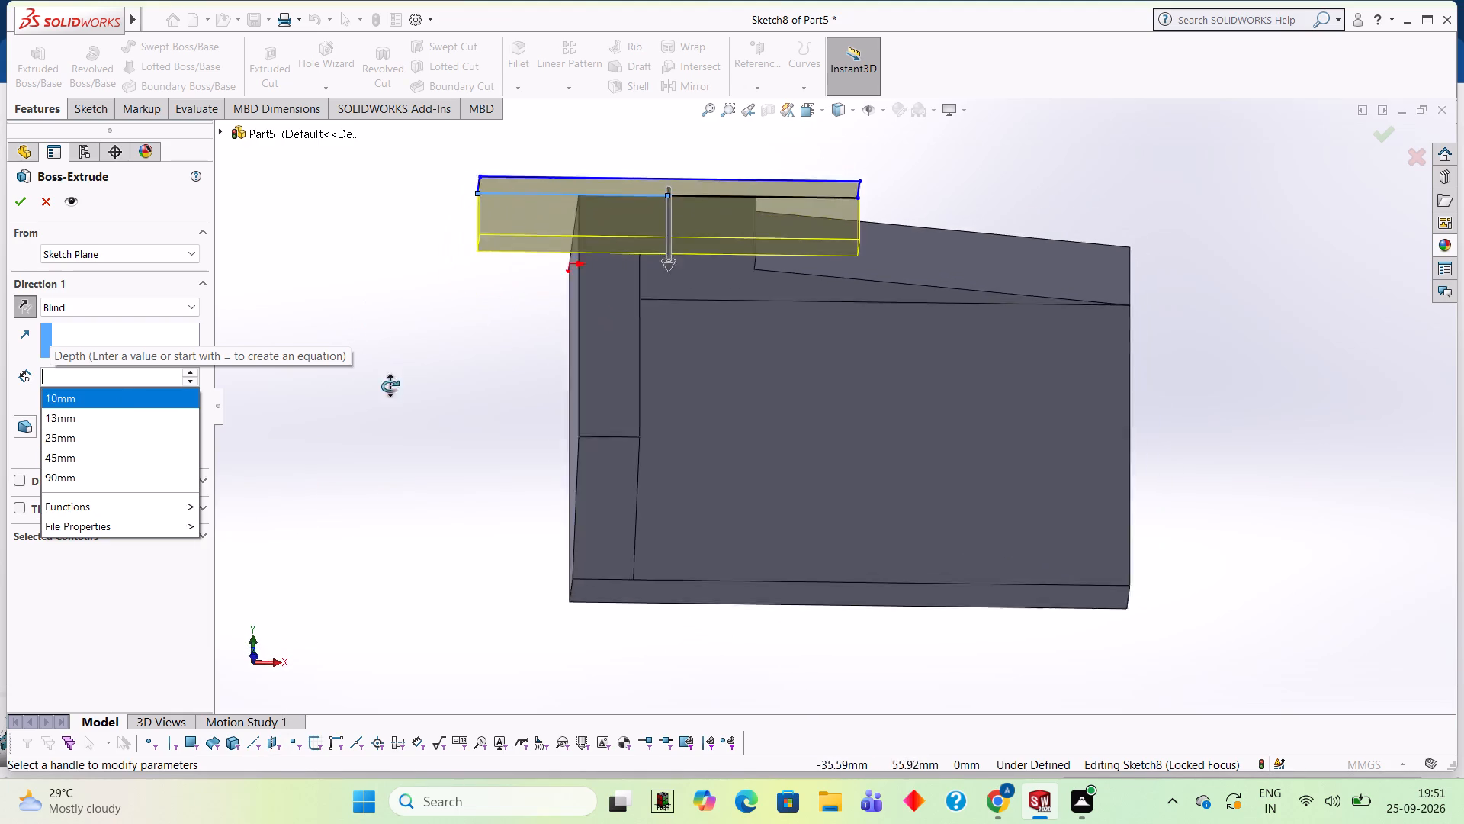
middle_click_drag(390, 386, 406, 256)
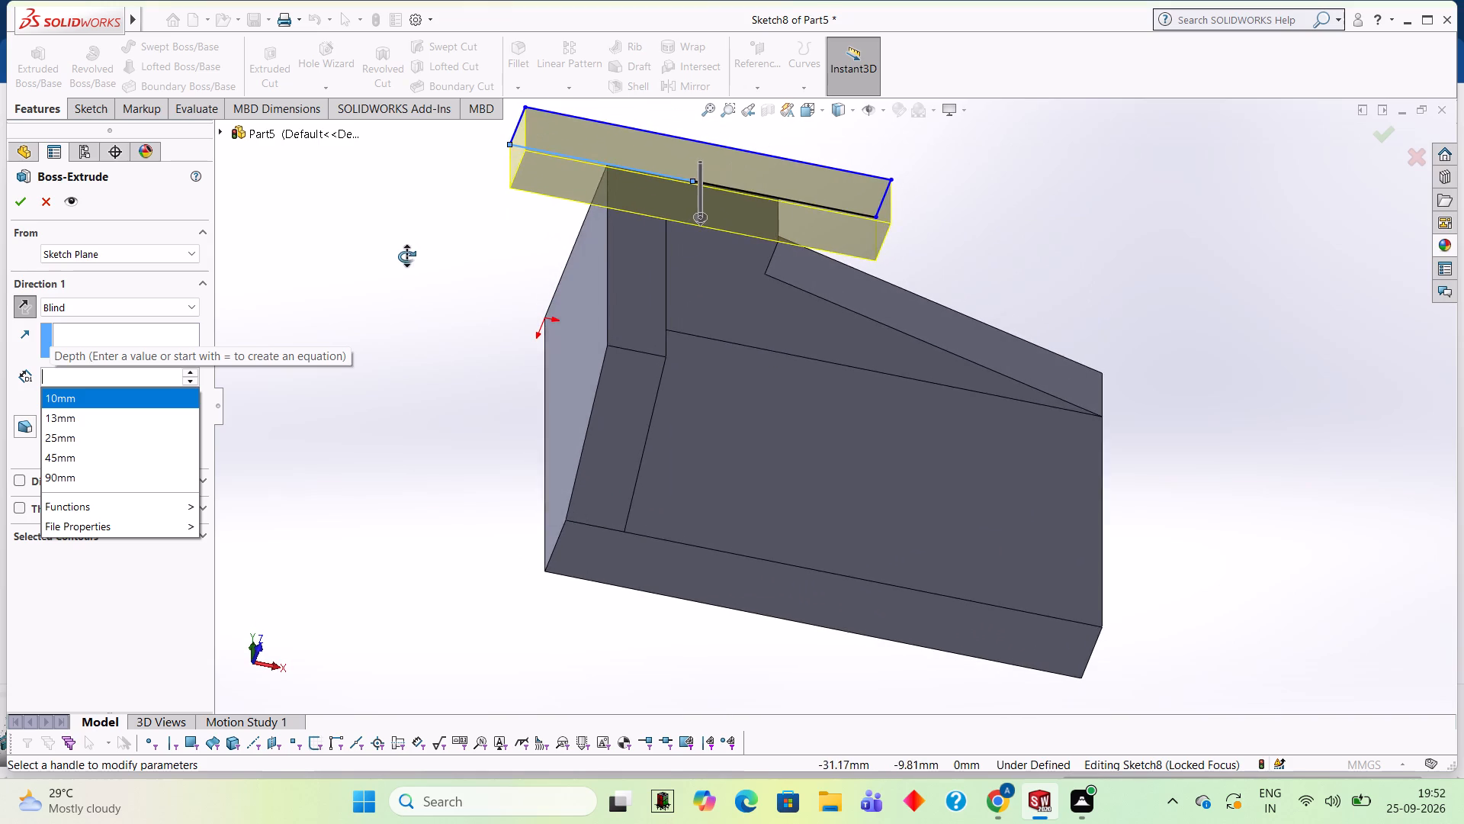
middle_click_drag(406, 256, 407, 265)
left_click(8, 201)
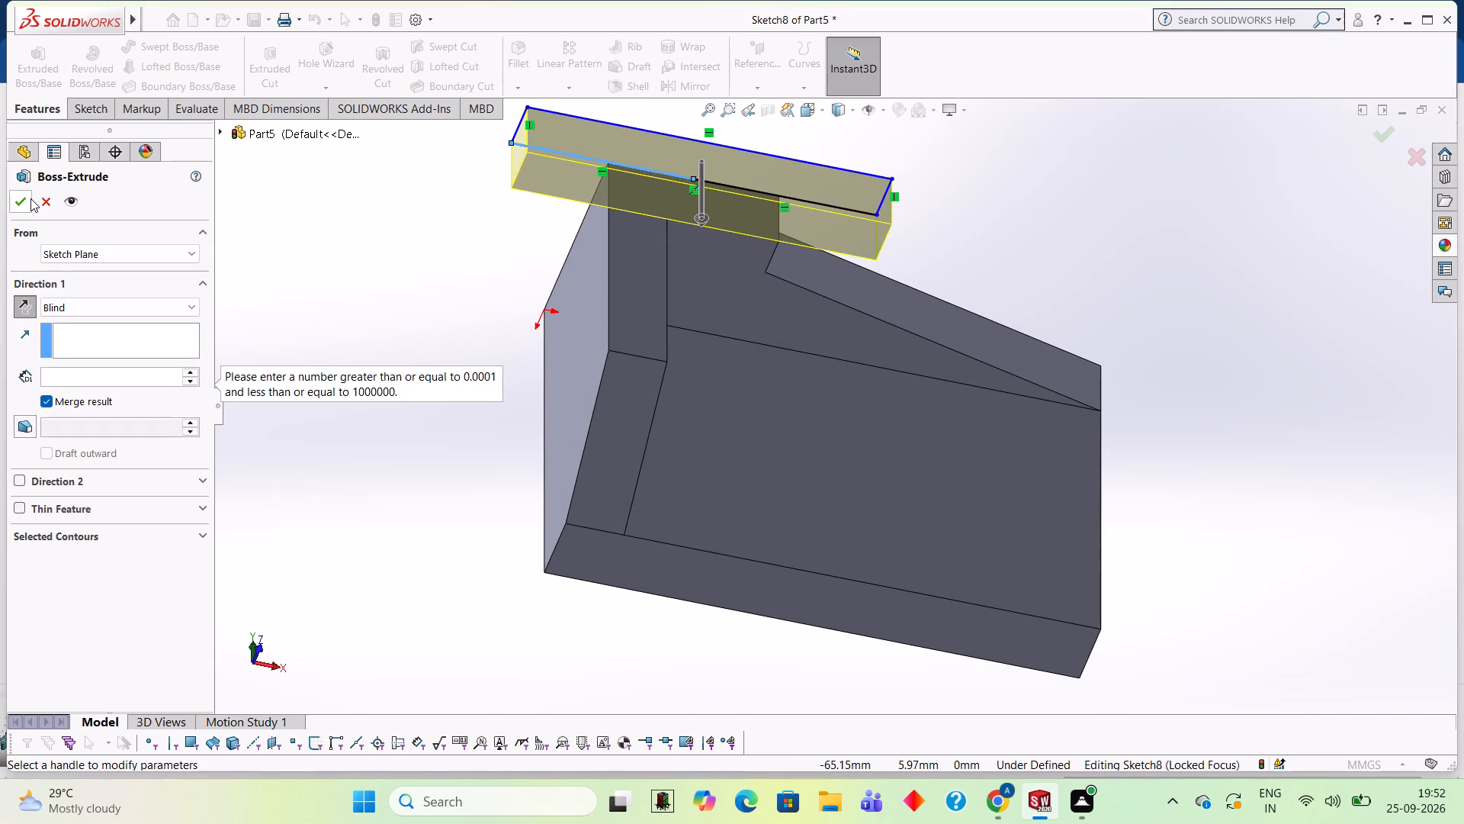
left_click(29, 196)
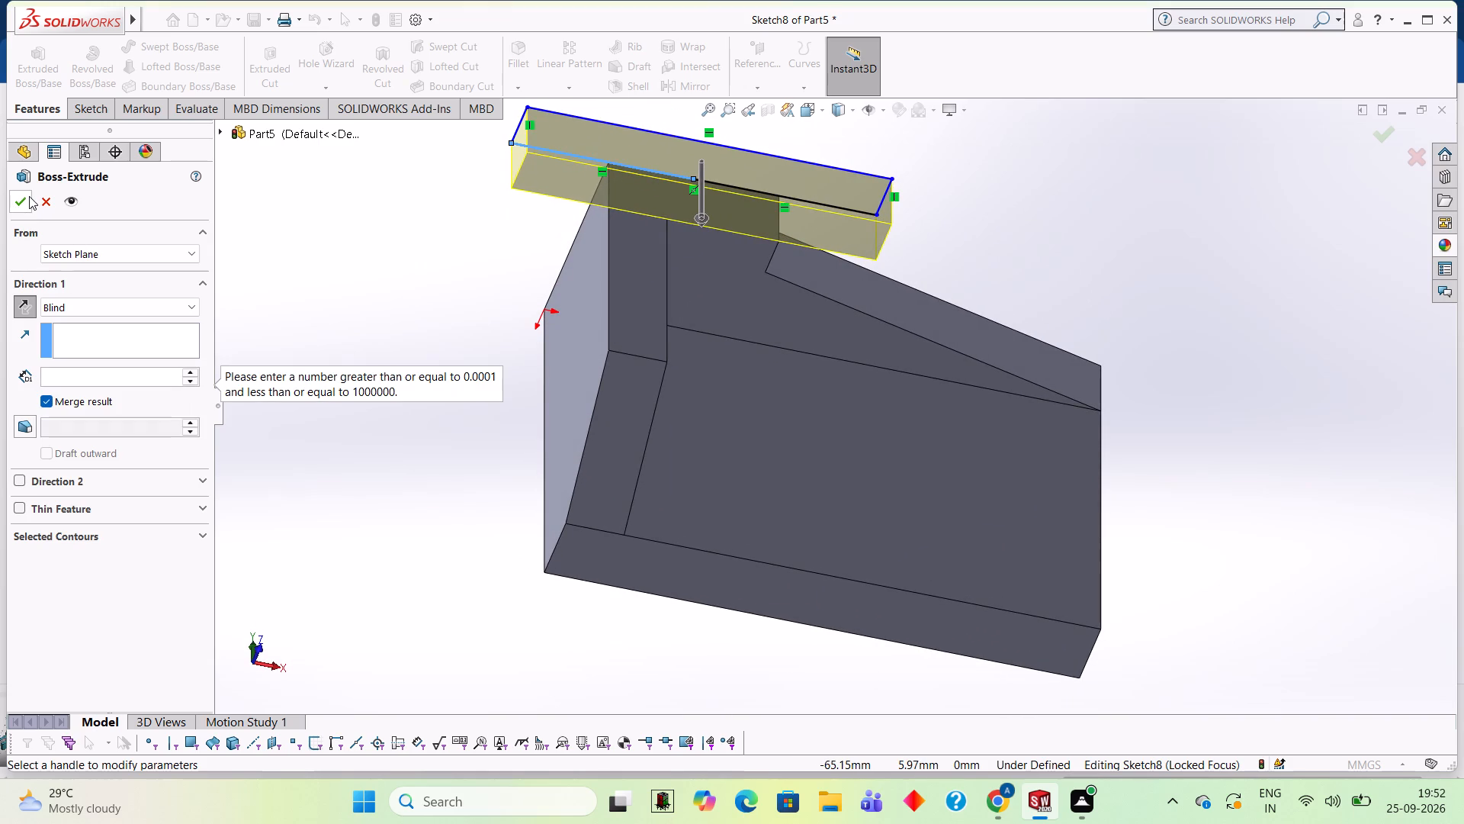
left_click(18, 209)
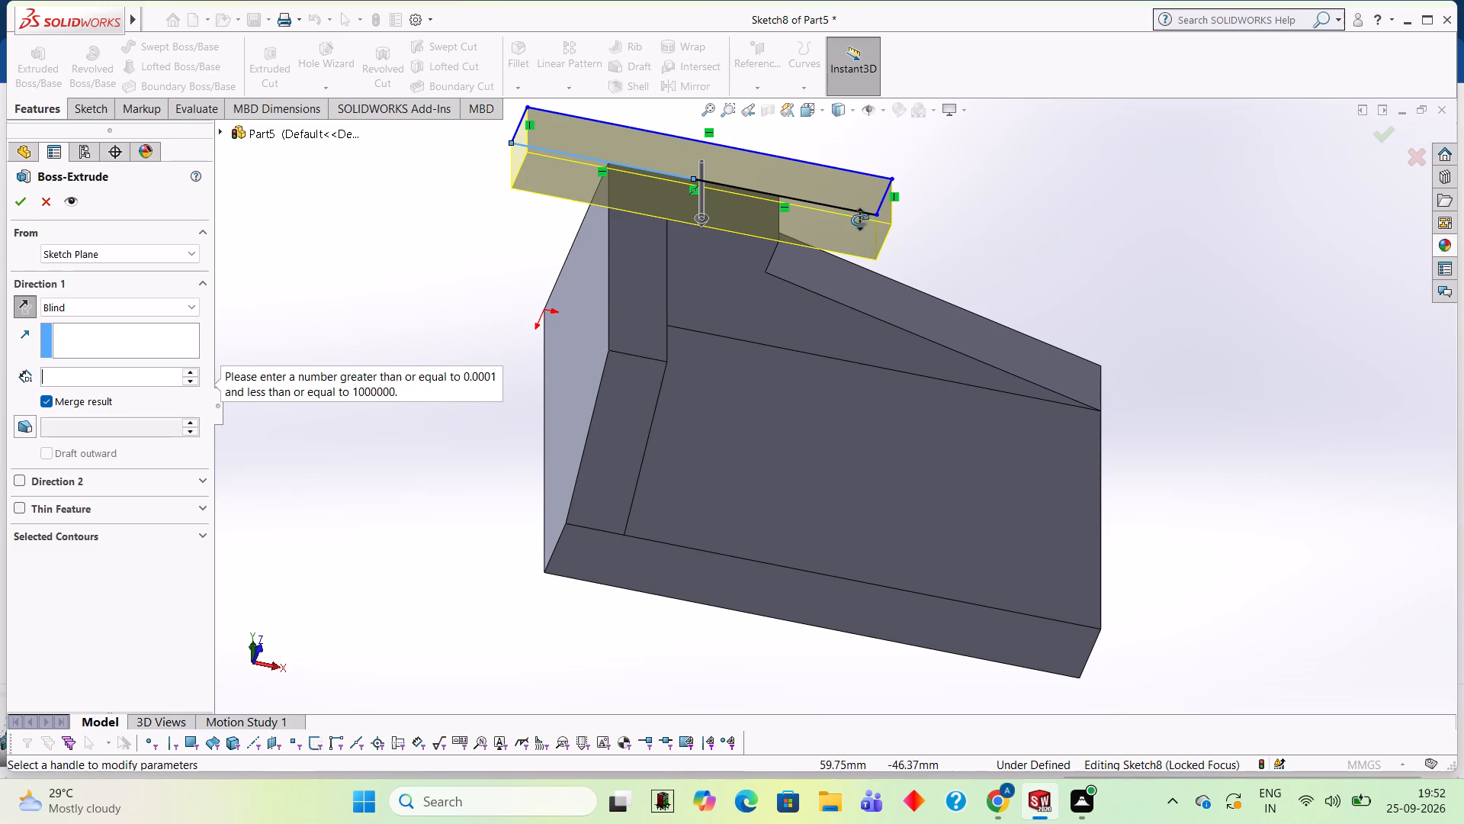
left_click(17, 203)
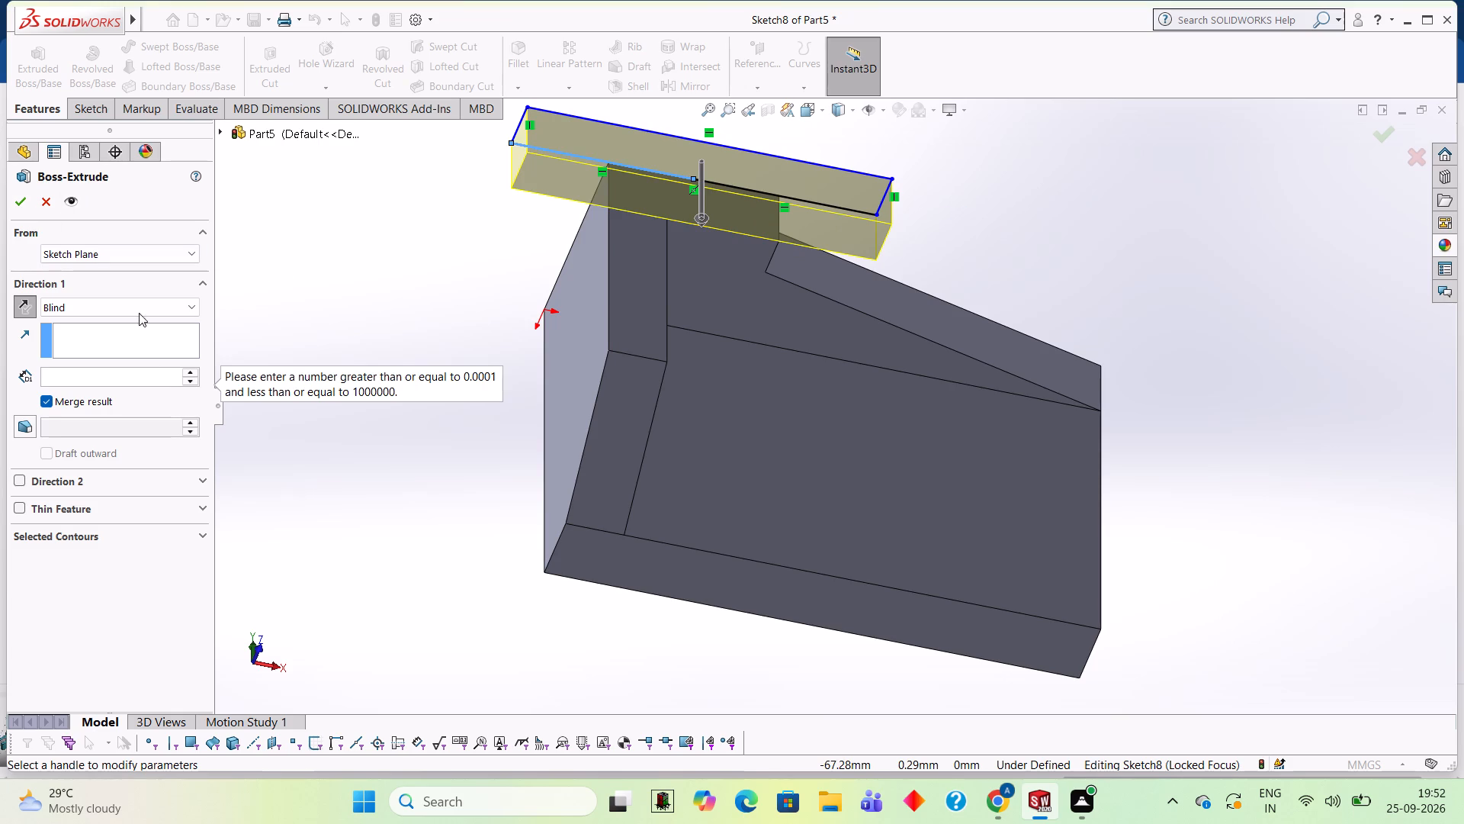
type("11")
key("Return")
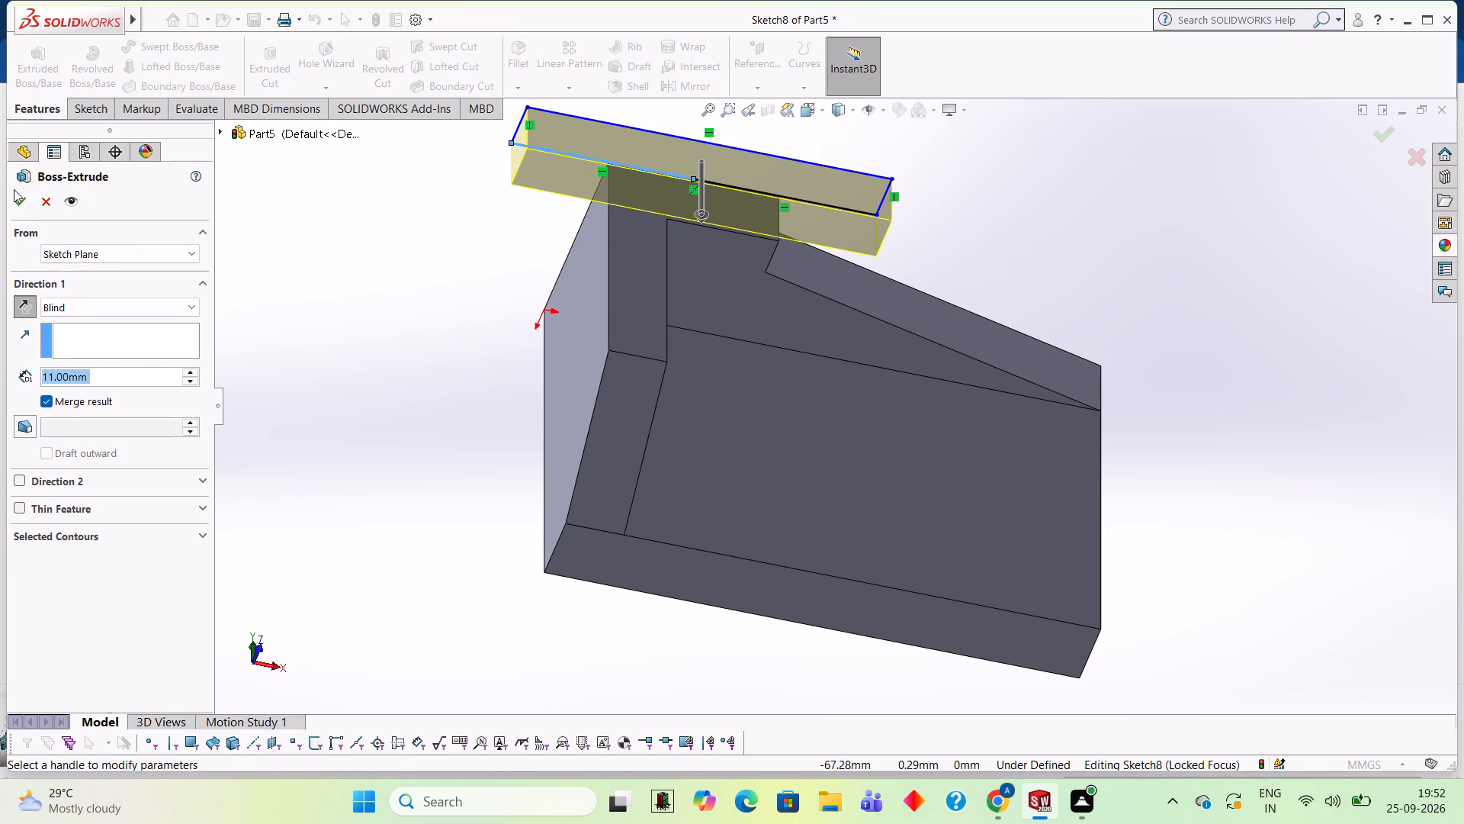
left_click(16, 195)
left_click(295, 256)
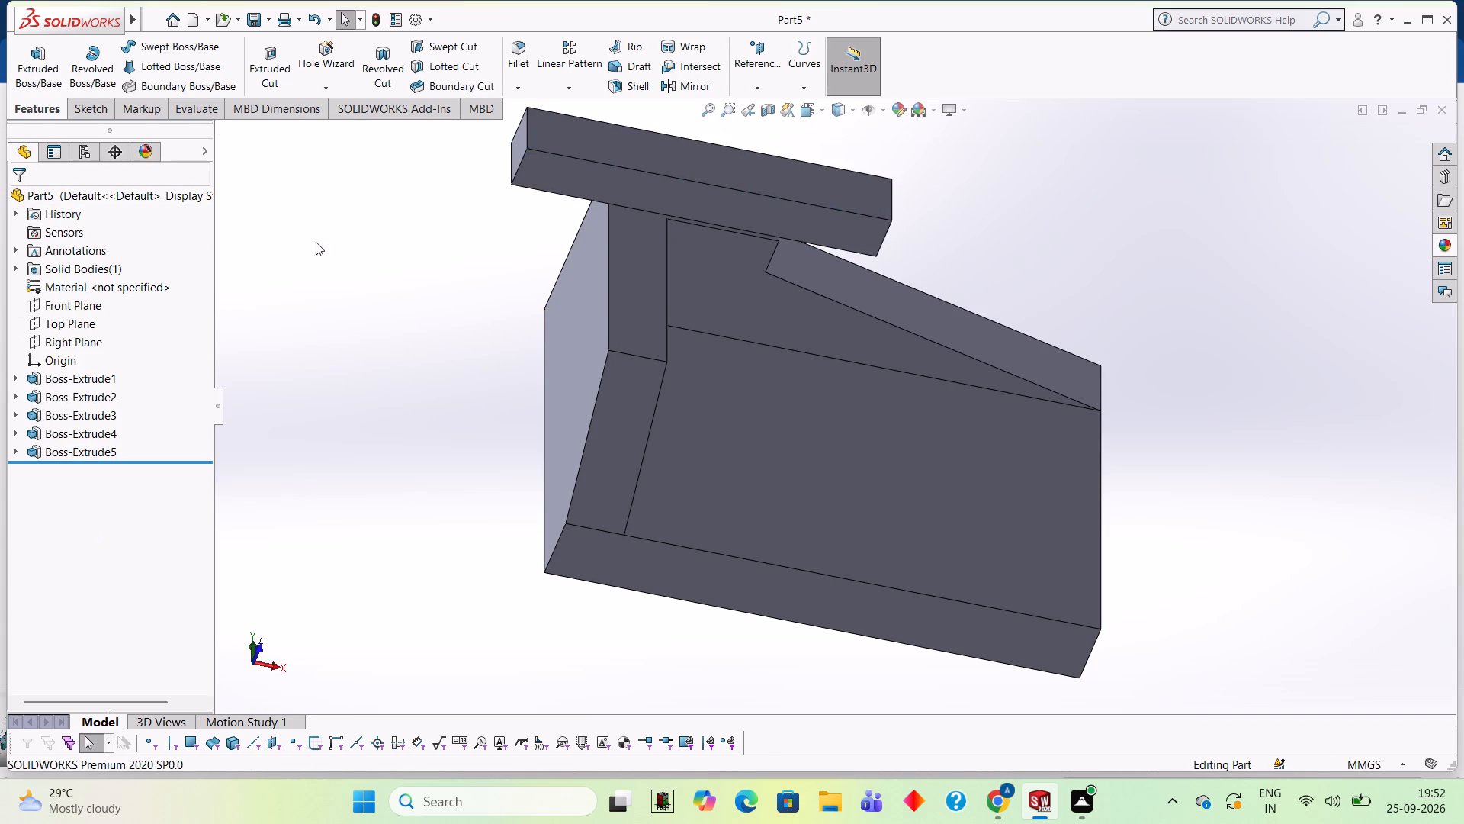
Start a sketch on the front block's square end face and draw a 28 mm vertical line down from its inner lower corner.
middle_click_drag(355, 304, 342, 423)
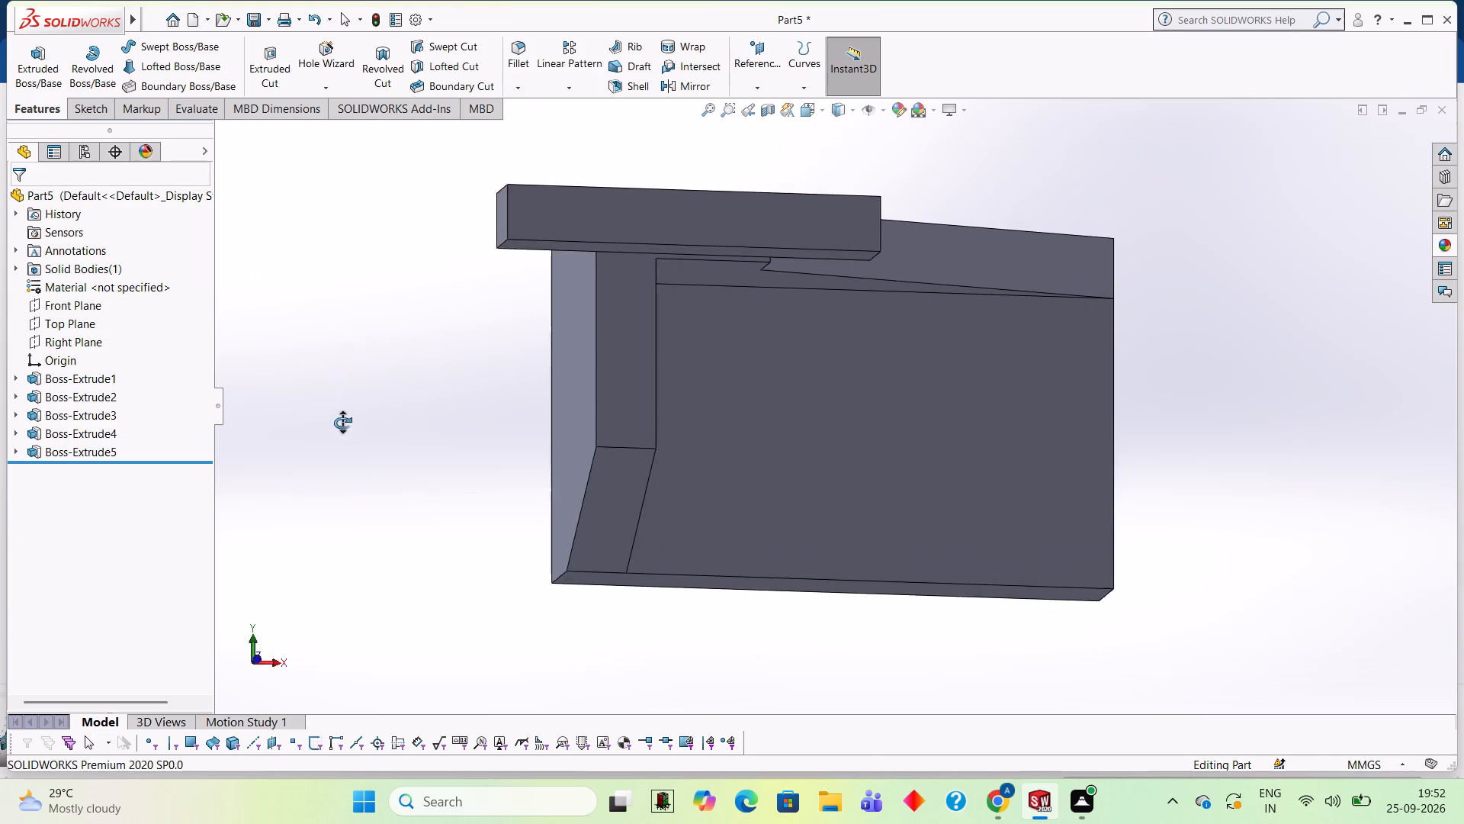
middle_click_drag(342, 423, 312, 417)
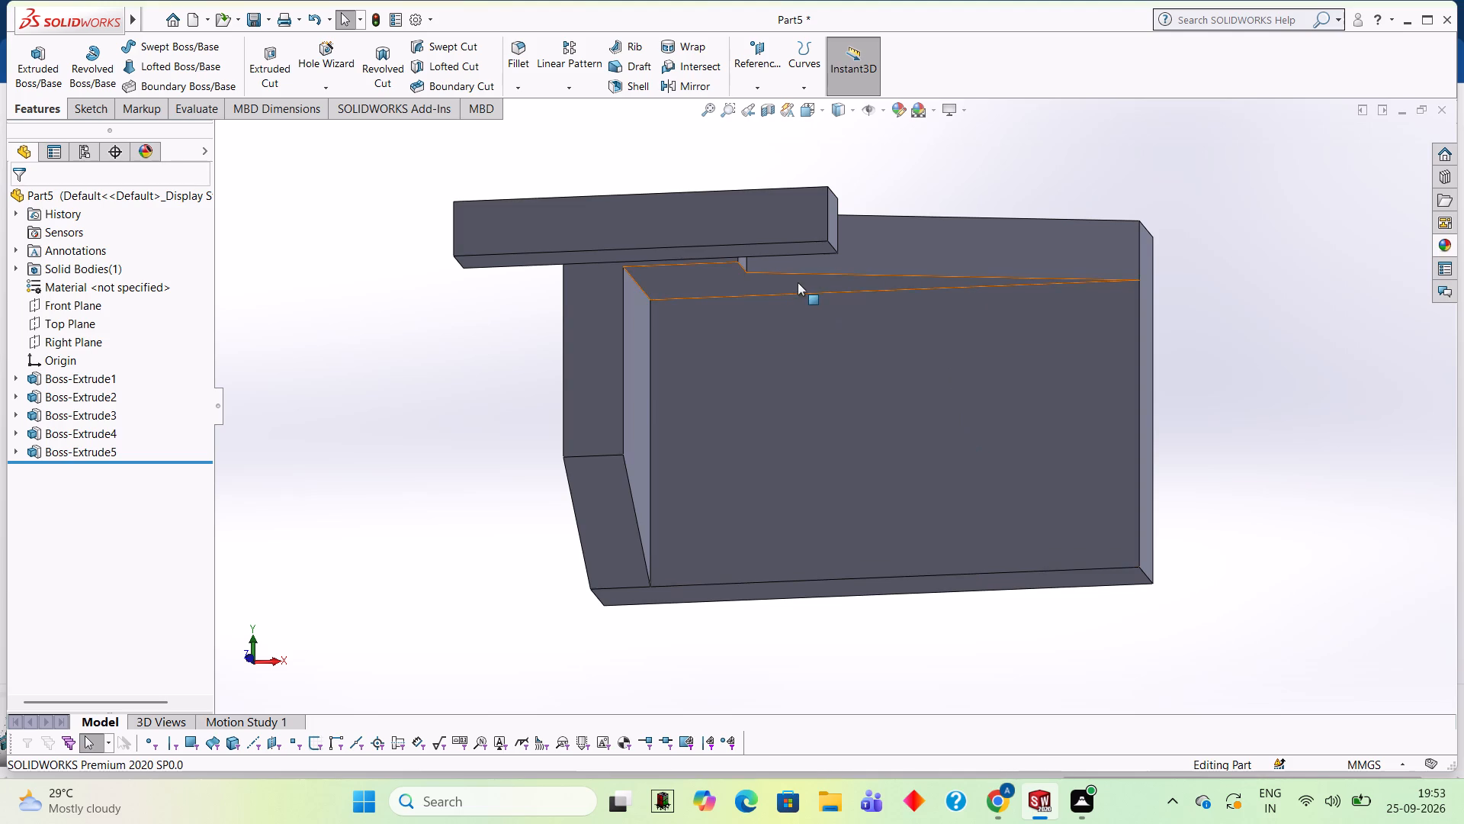
middle_click_drag(954, 168, 969, 210)
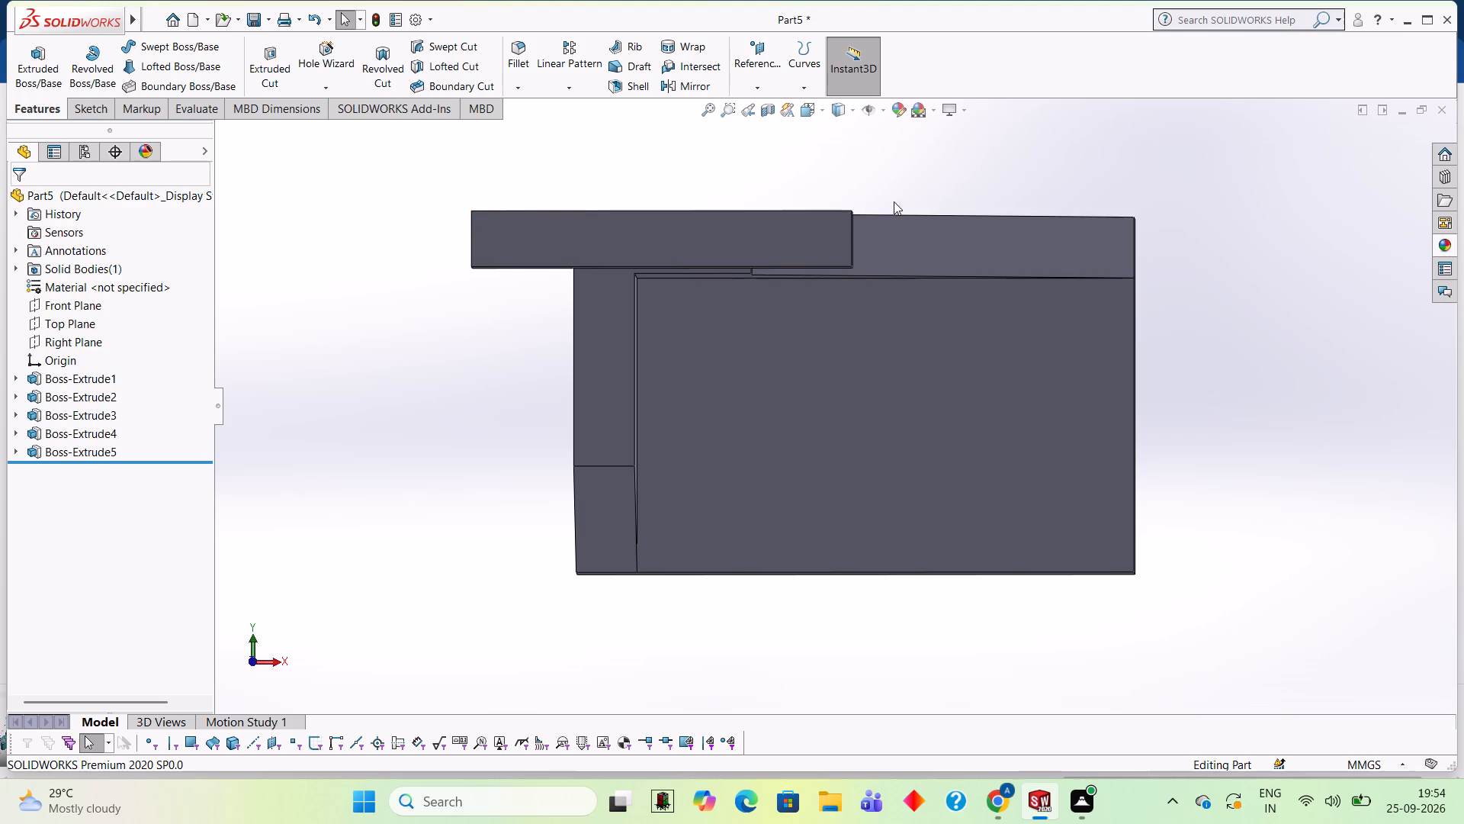
middle_click_drag(1175, 200, 1030, 212)
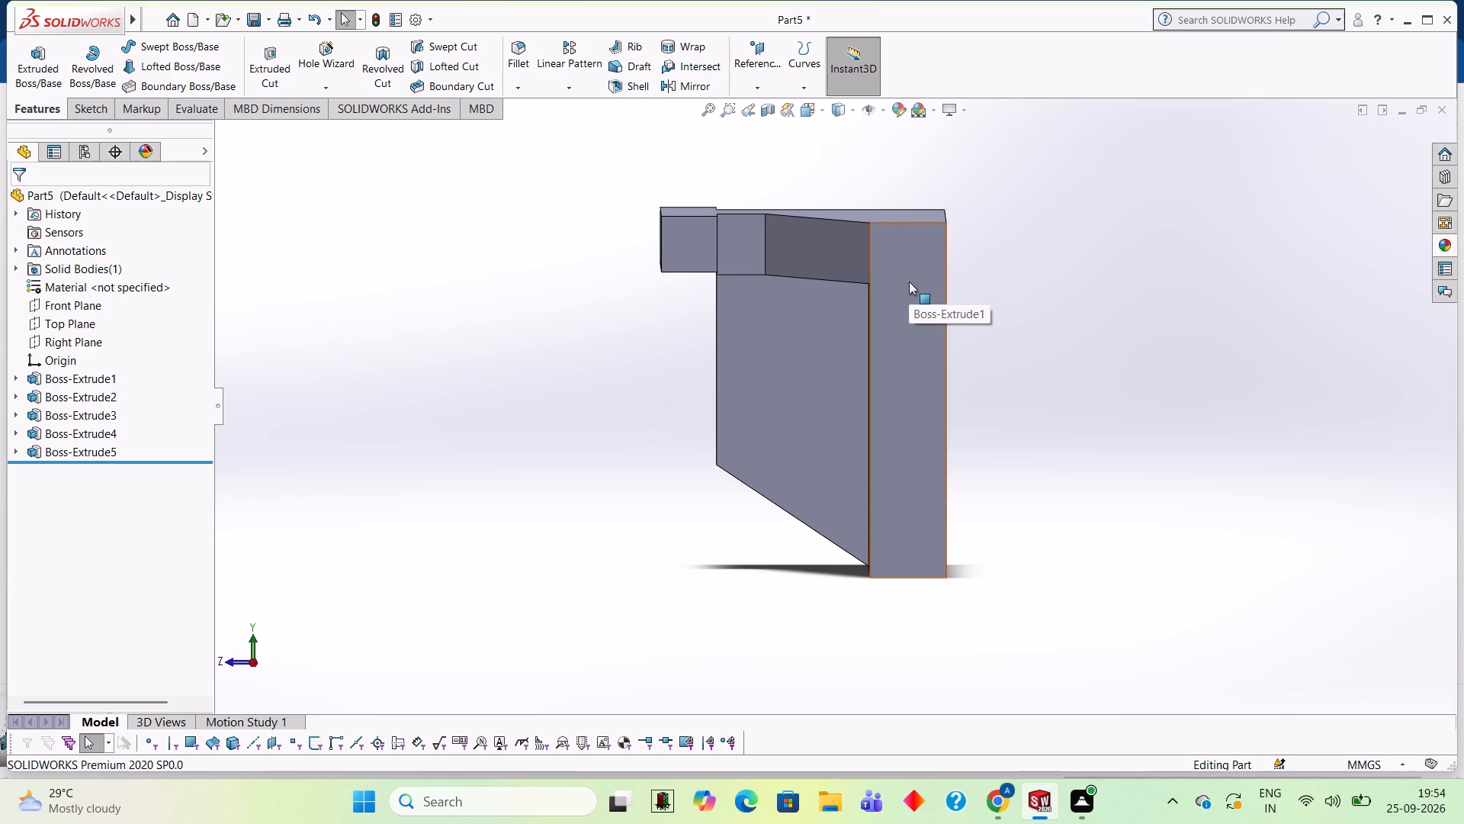
left_click(695, 232)
left_click(752, 194)
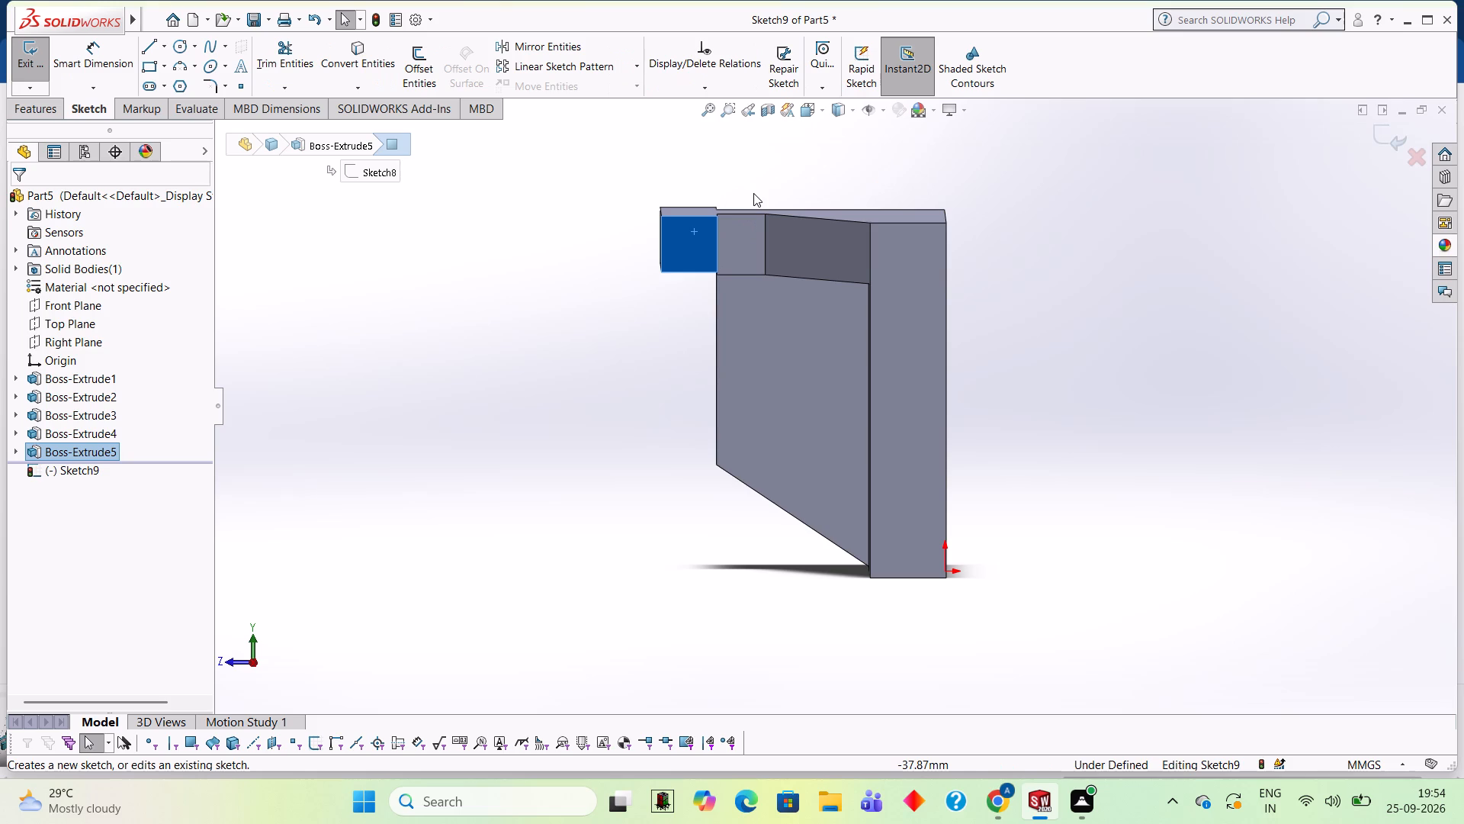
key("ctrl+8")
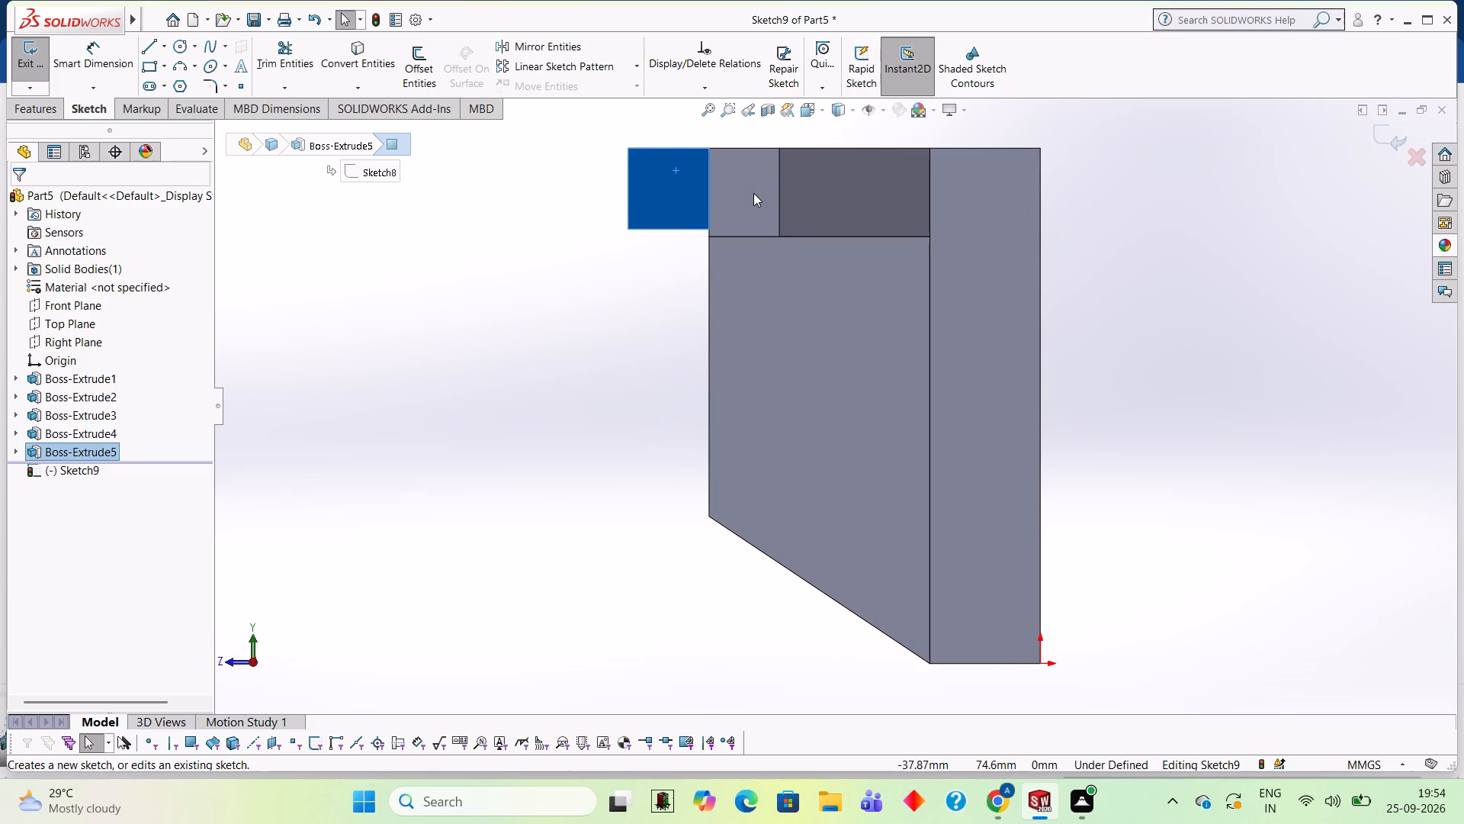
scroll(778, 130, "up", 1)
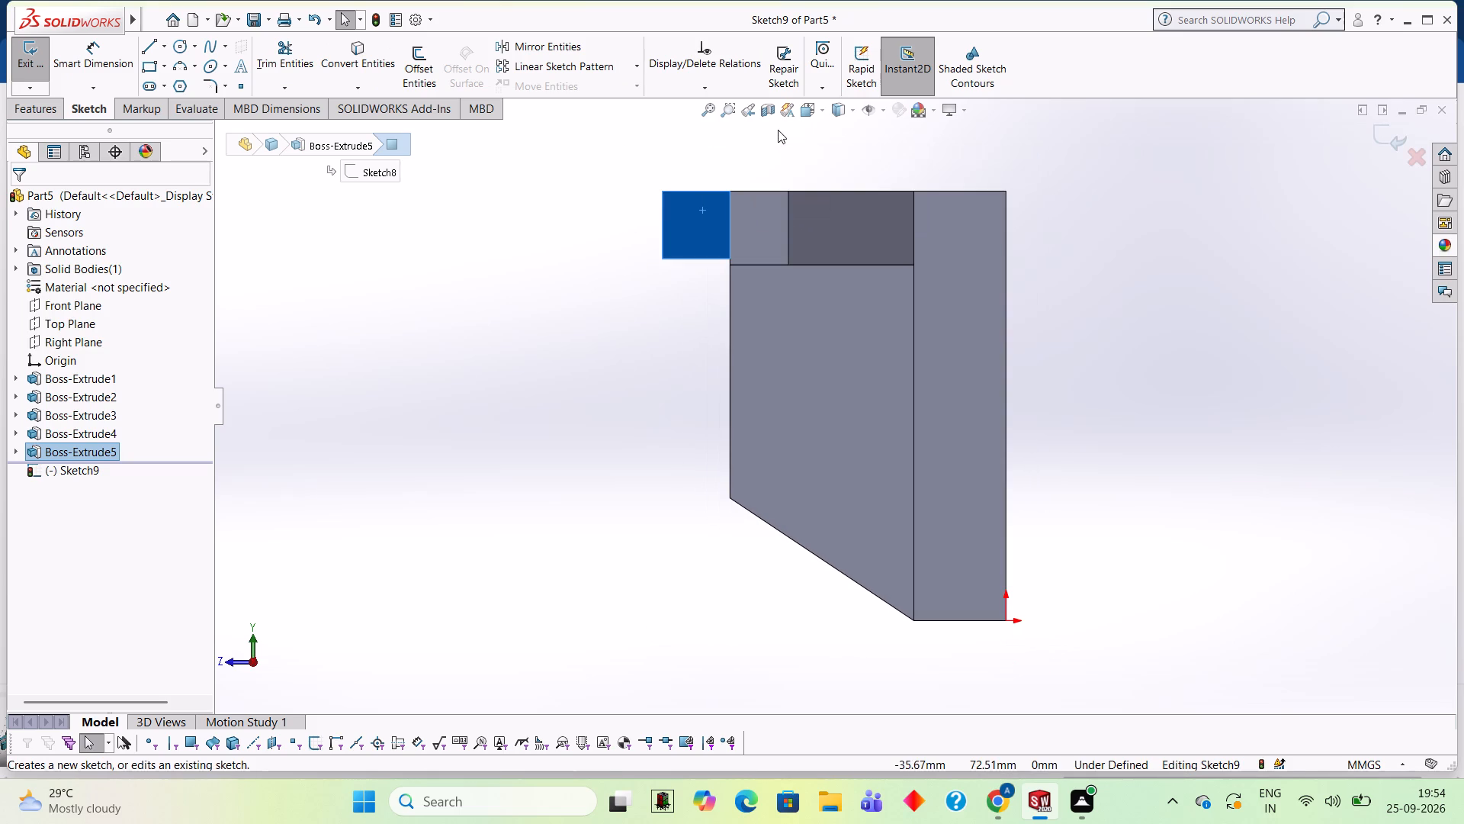
left_click(147, 38)
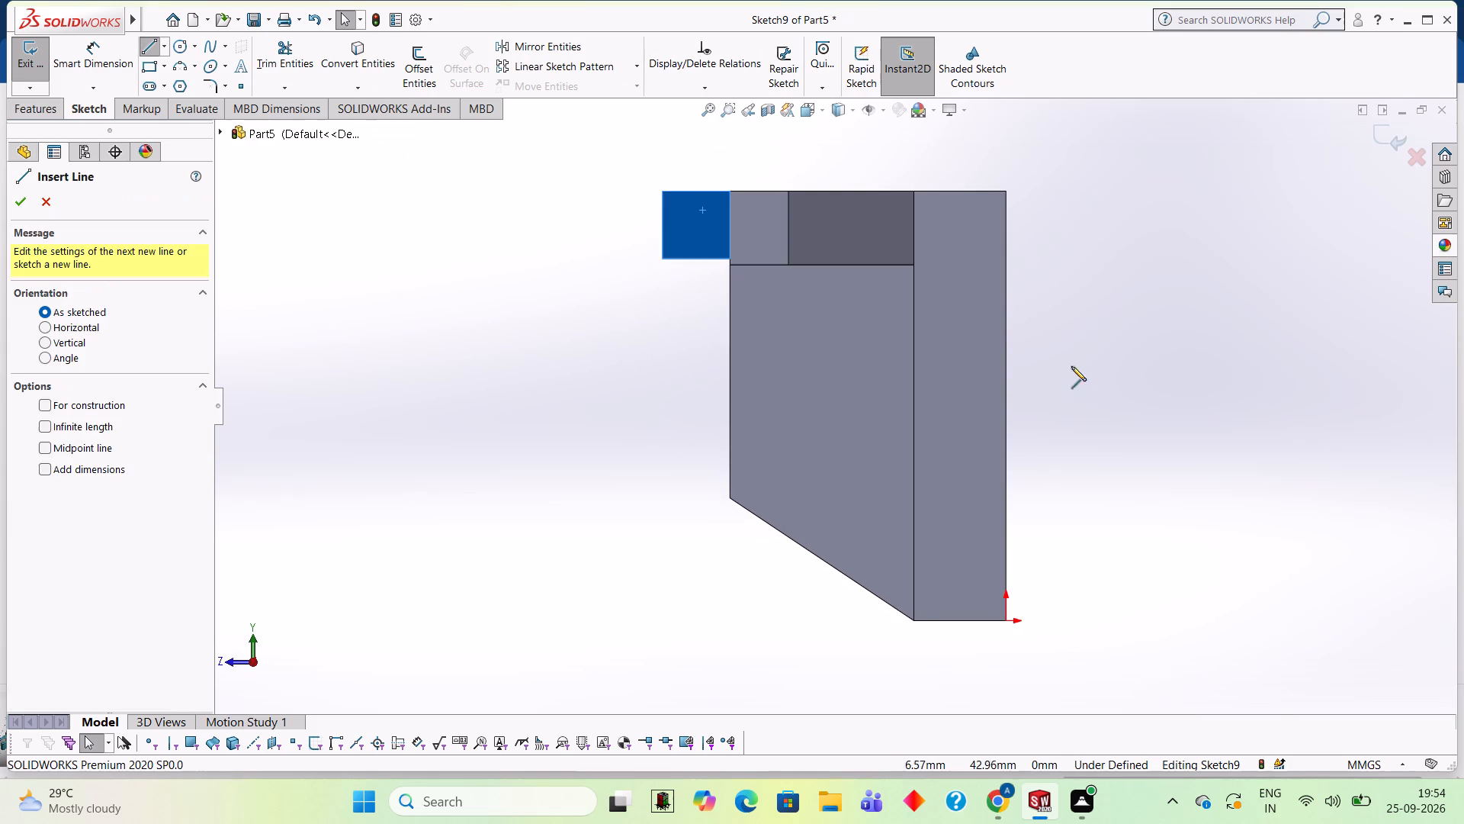
left_click(729, 260)
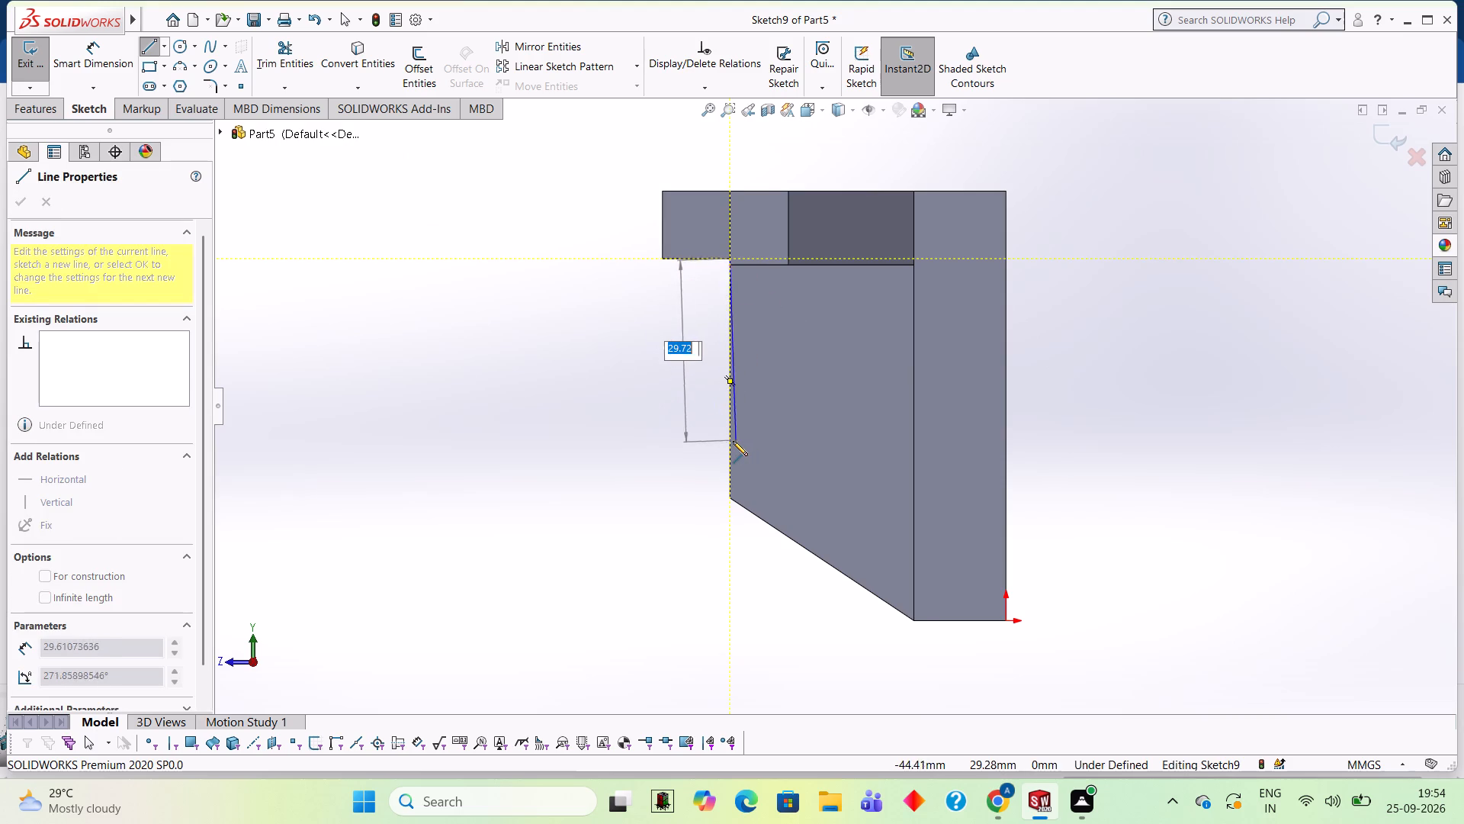
type("28")
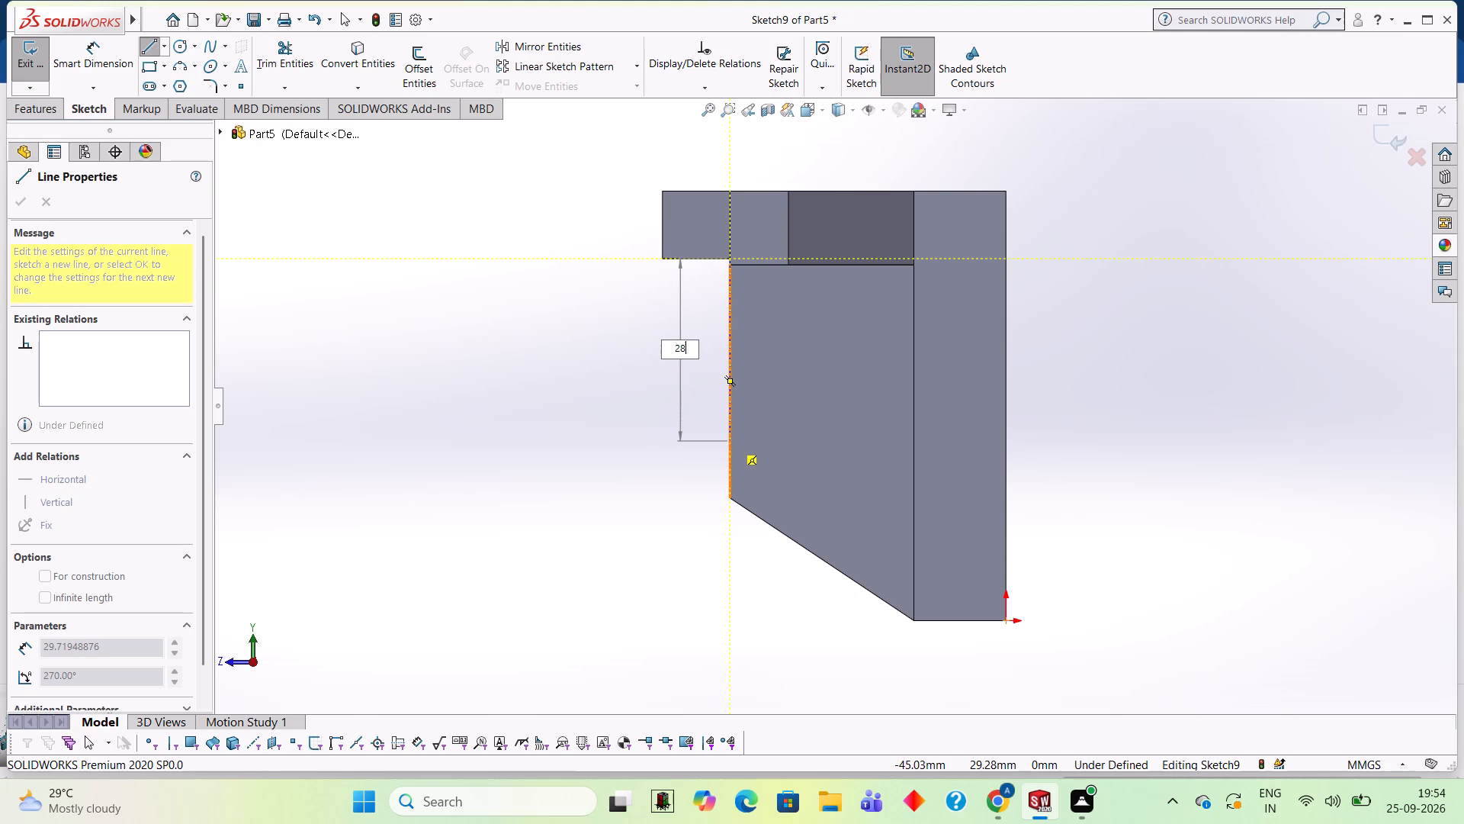
key("Return")
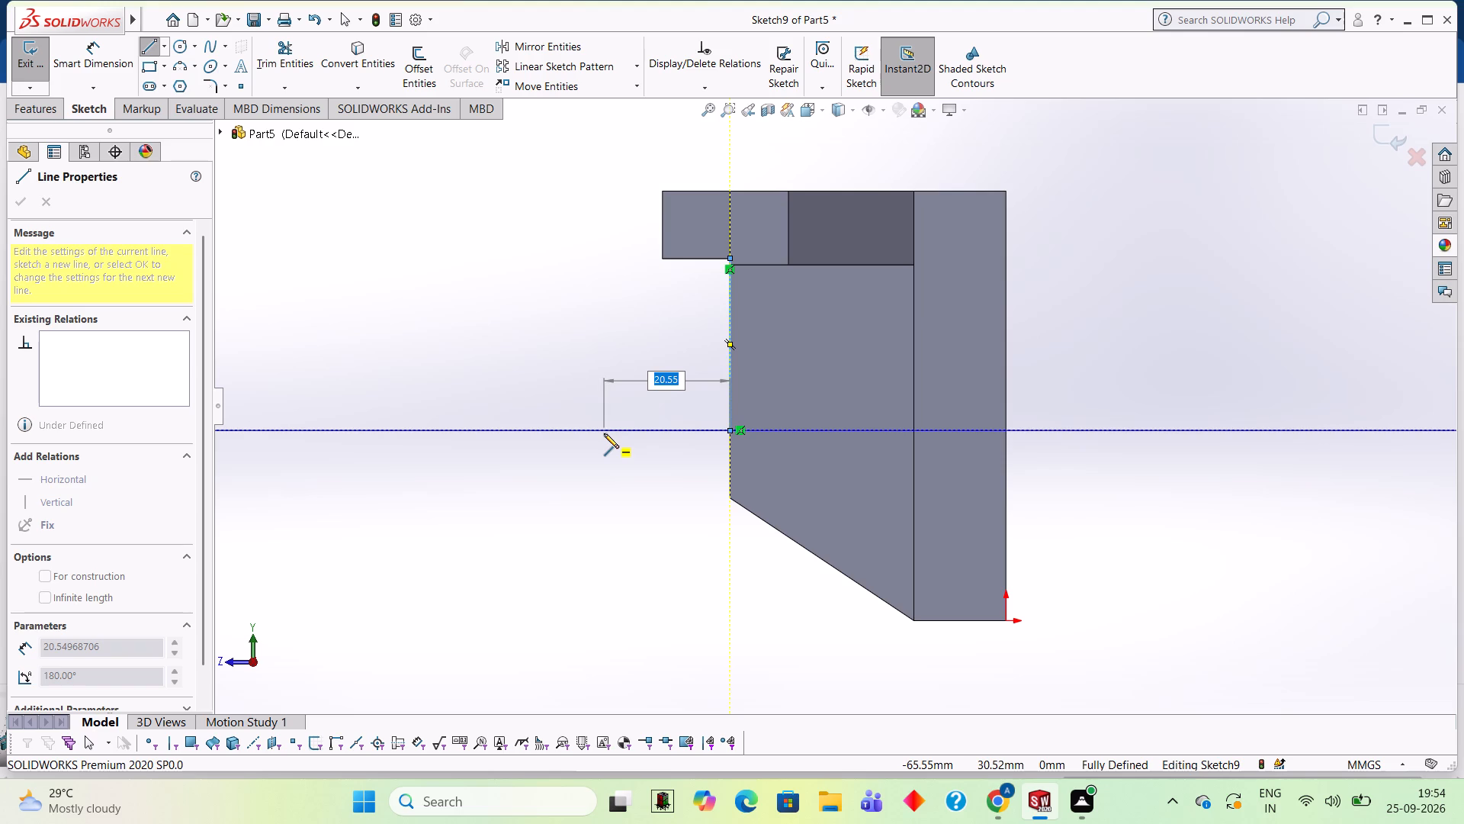
Draw a closed 35 × 11 mm rectangle extending outward from the 28 mm line's lower end, with its lower edge meeting the web's corner.
type("34")
key("BackSpace")
key("5")
key("Return")
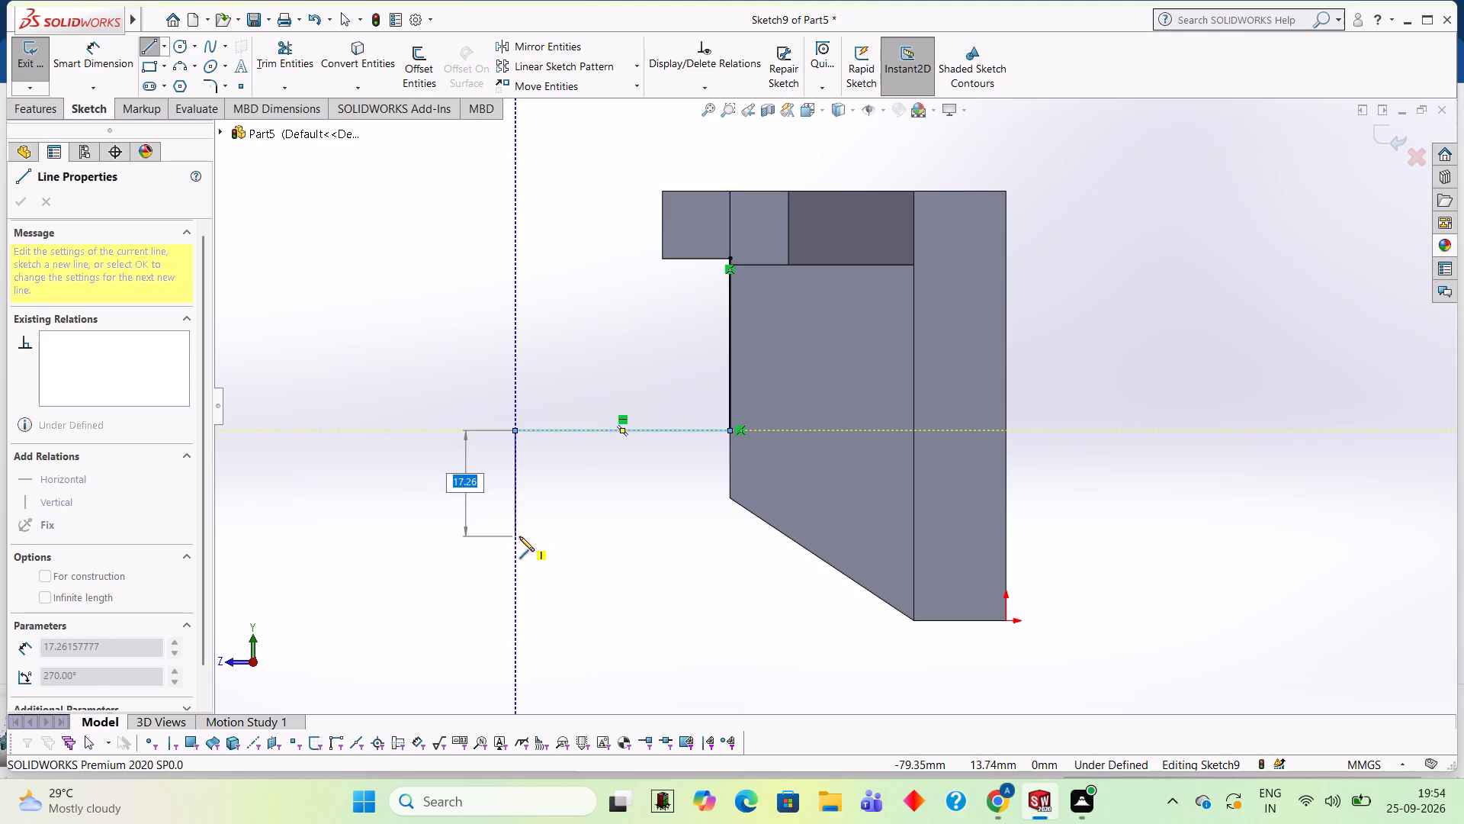
type("11")
key("Return")
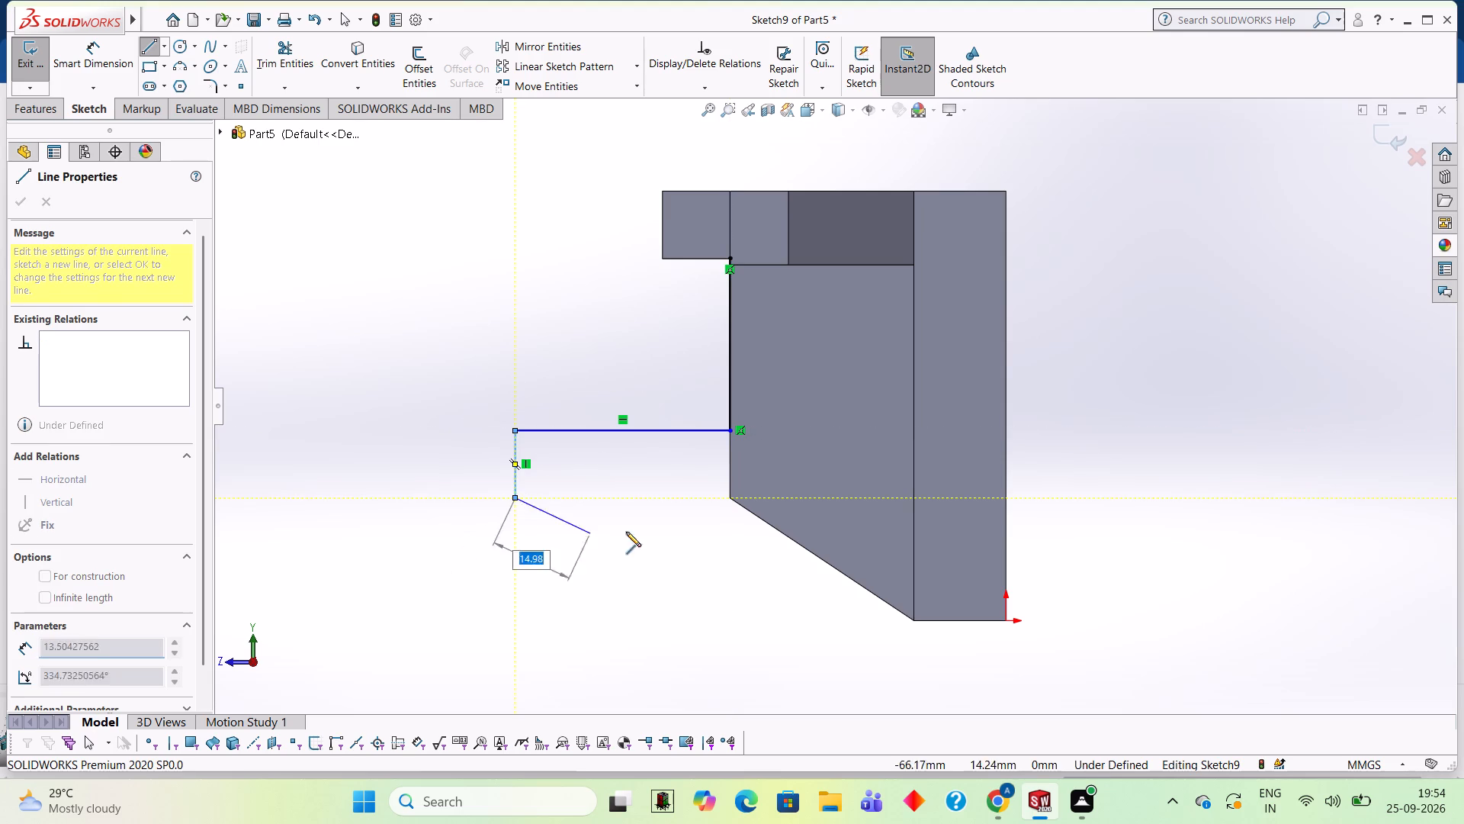
left_click(729, 497)
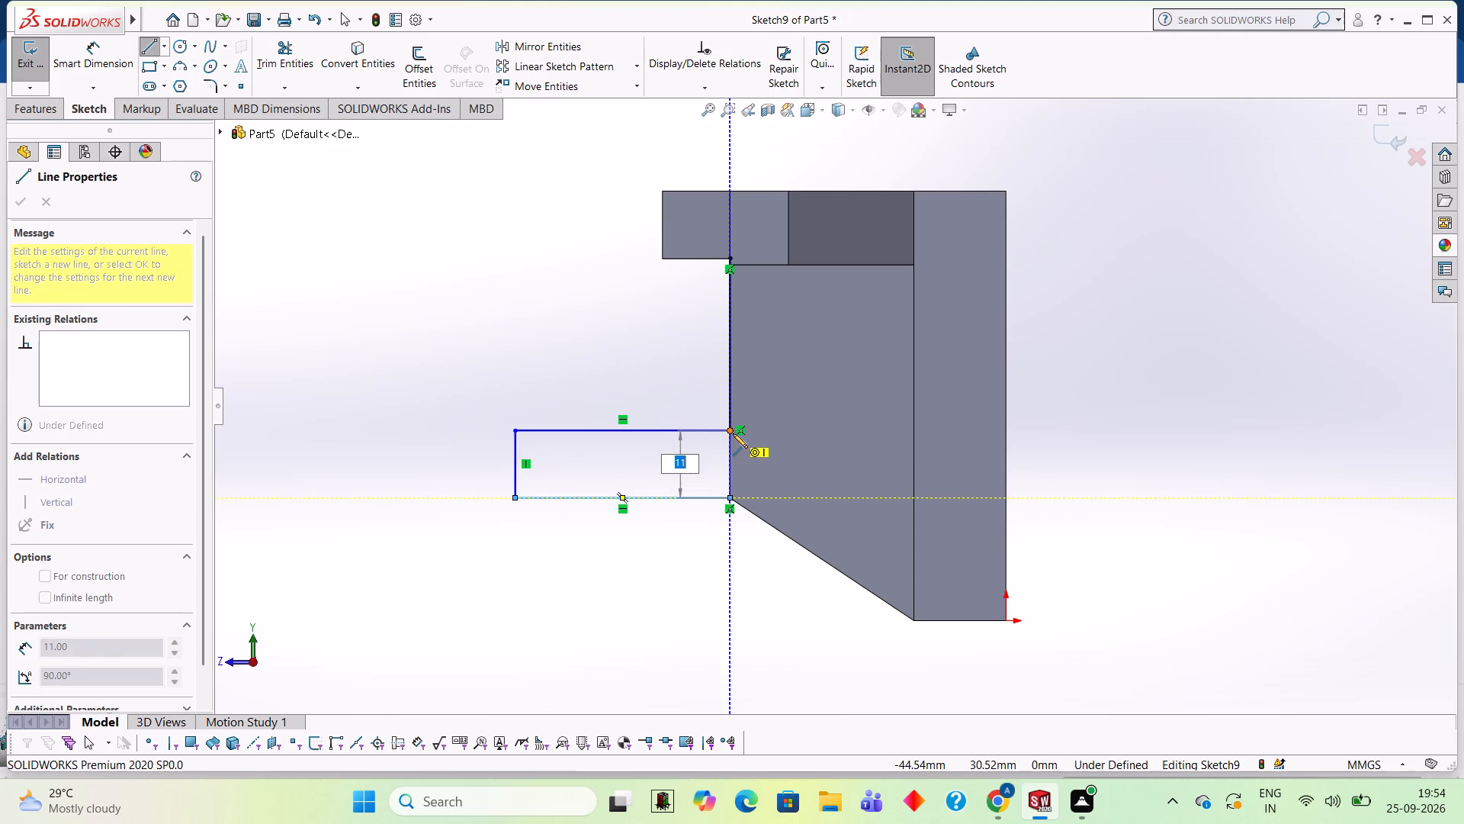
left_click(731, 432)
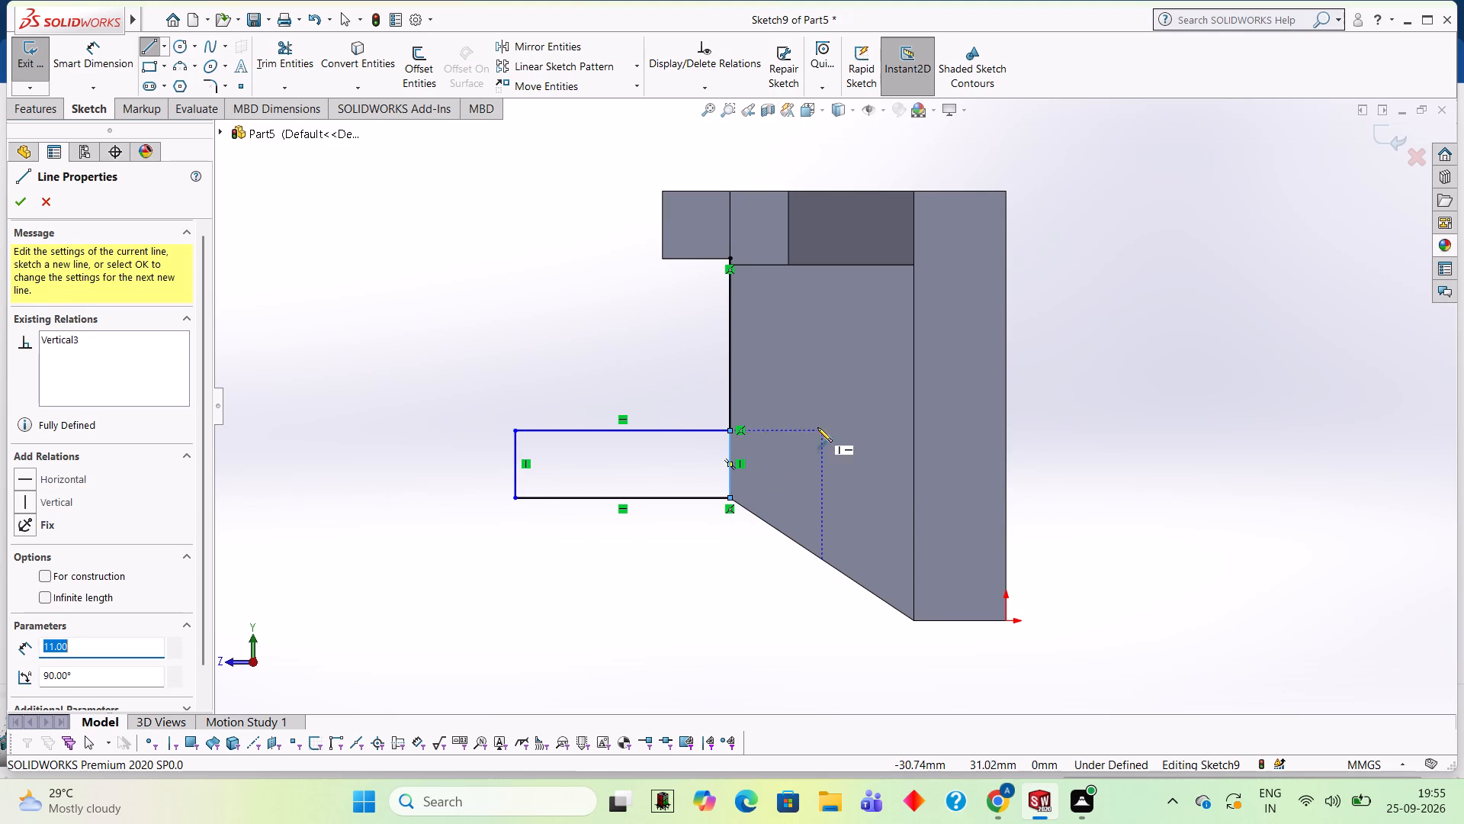
Draw a 28 mm vertical line from the block's outer lower corner down to the rectangle's upper edge.
middle_click_drag(839, 407, 864, 405)
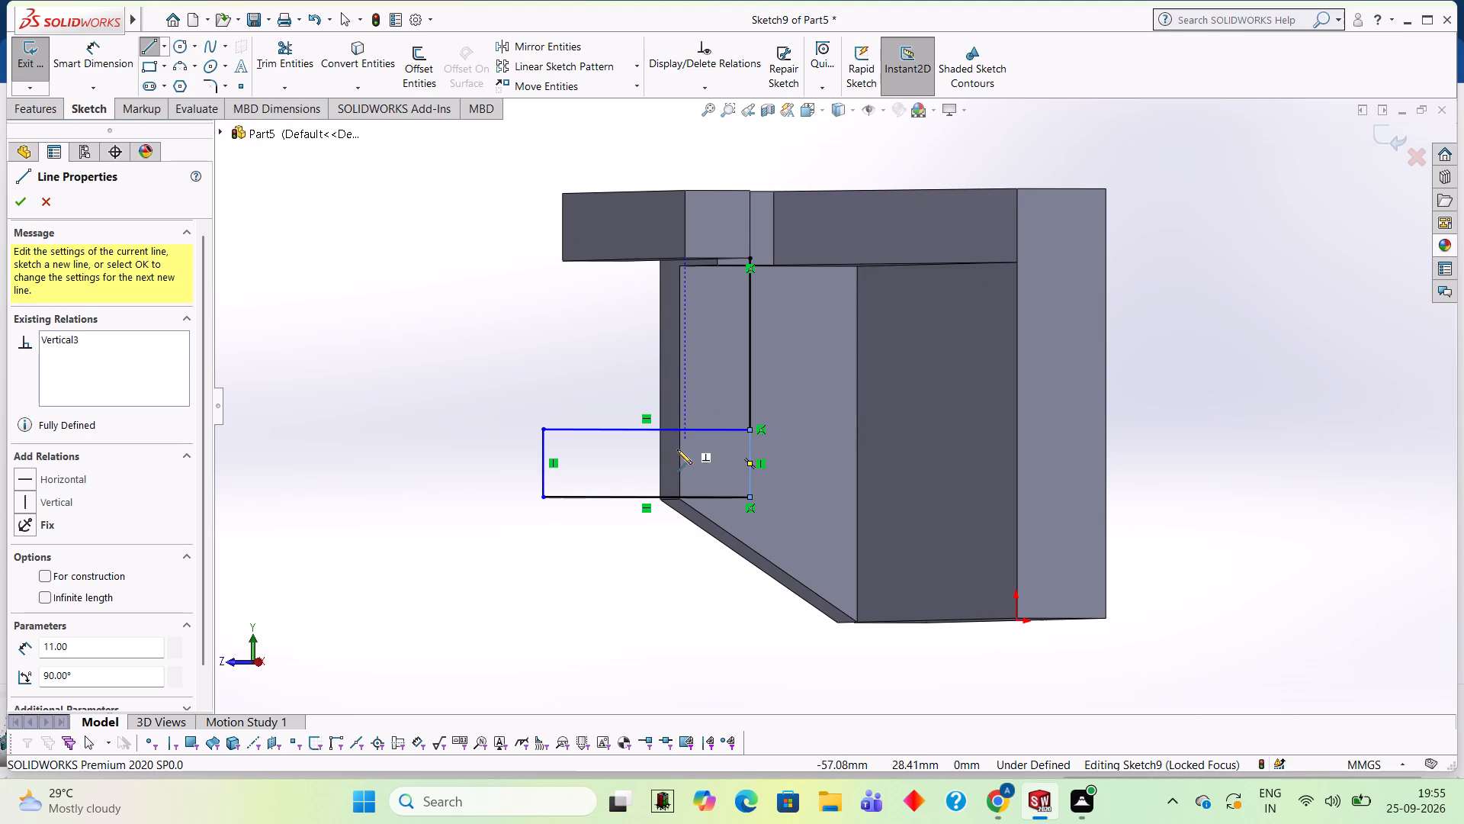
middle_click_drag(1186, 348, 1157, 350)
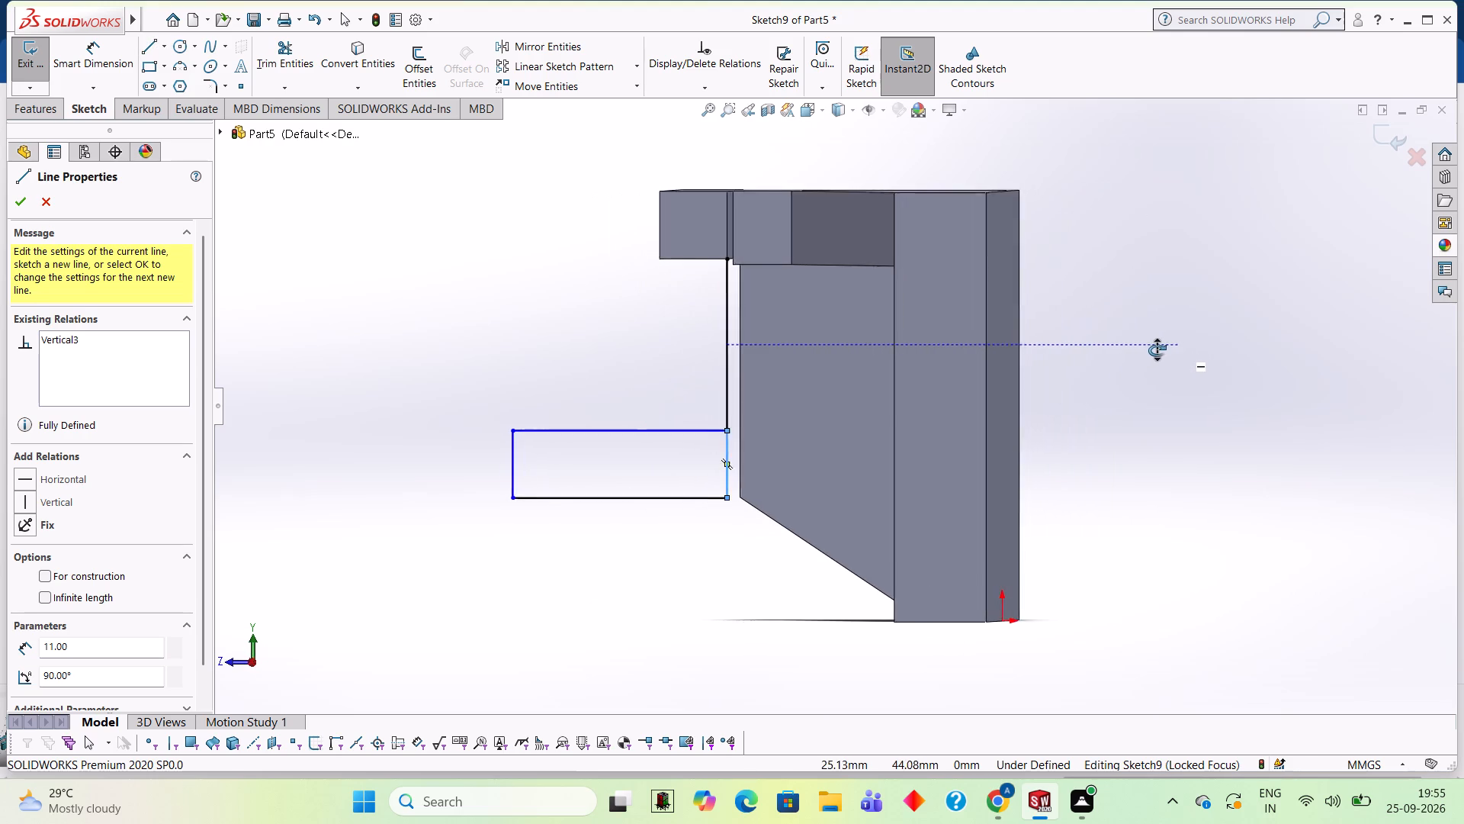
middle_click_drag(1157, 350, 1157, 345)
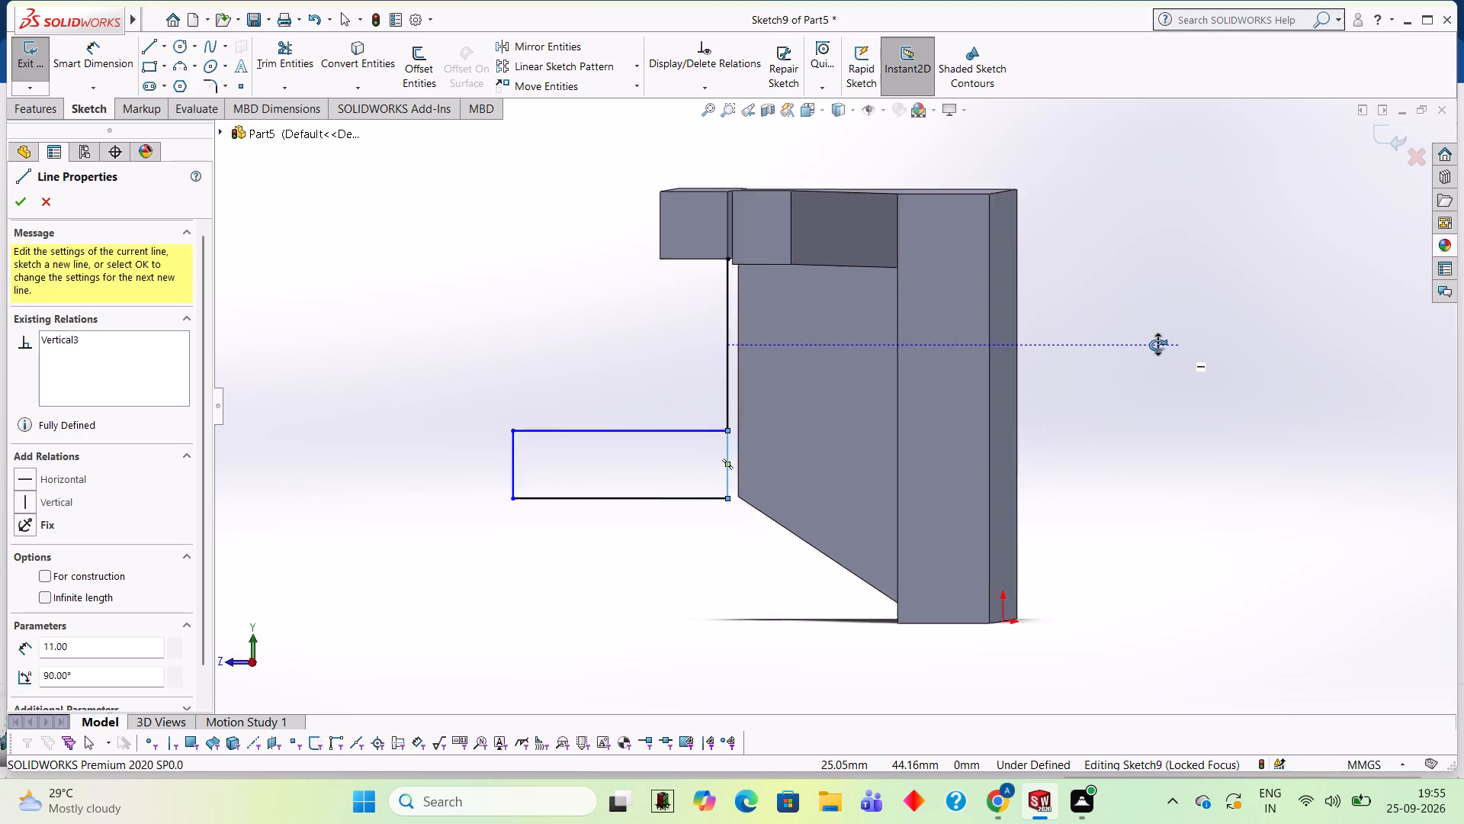
middle_click_drag(1157, 345, 1161, 350)
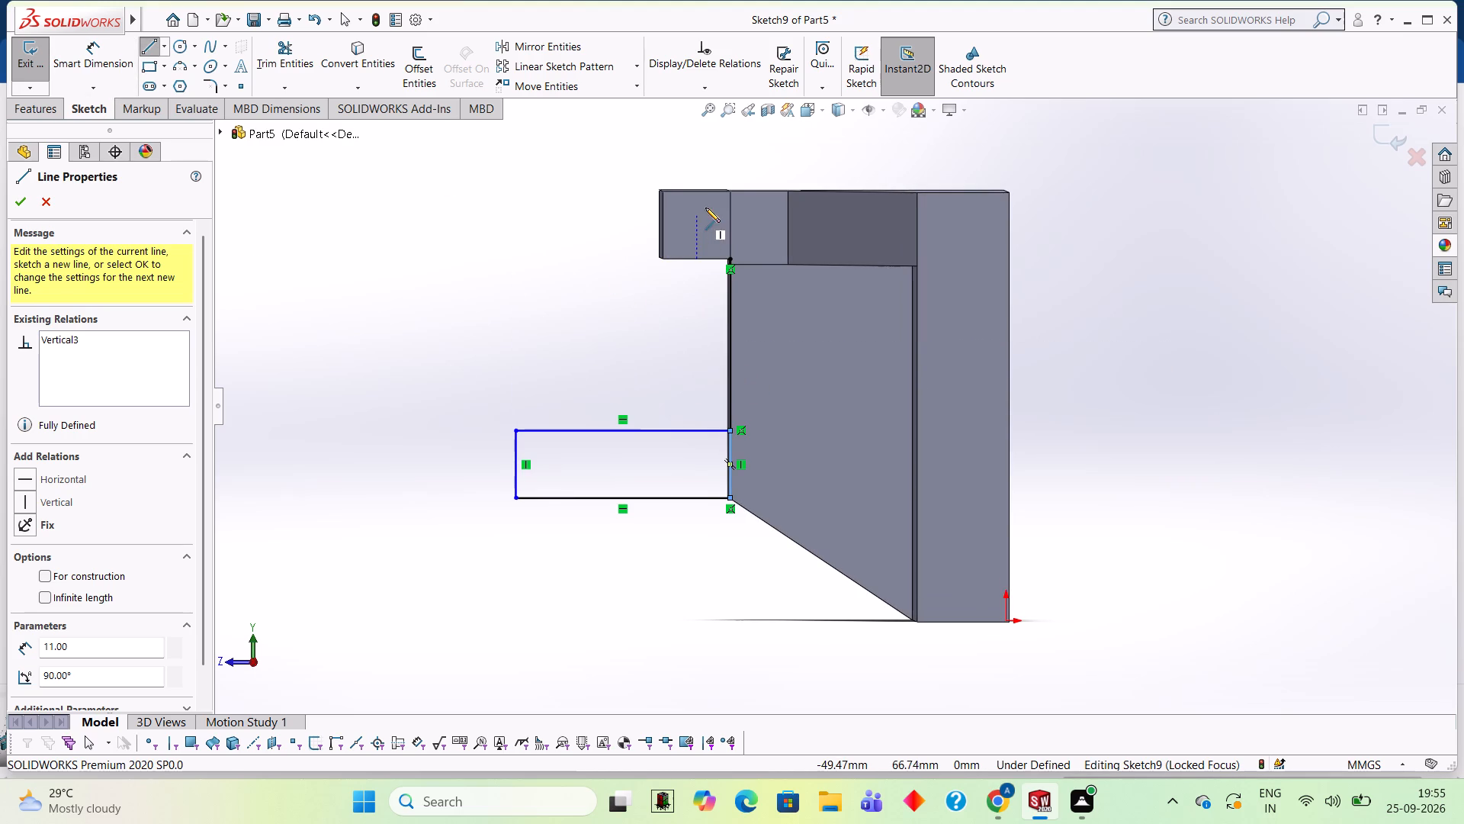
left_click(661, 259)
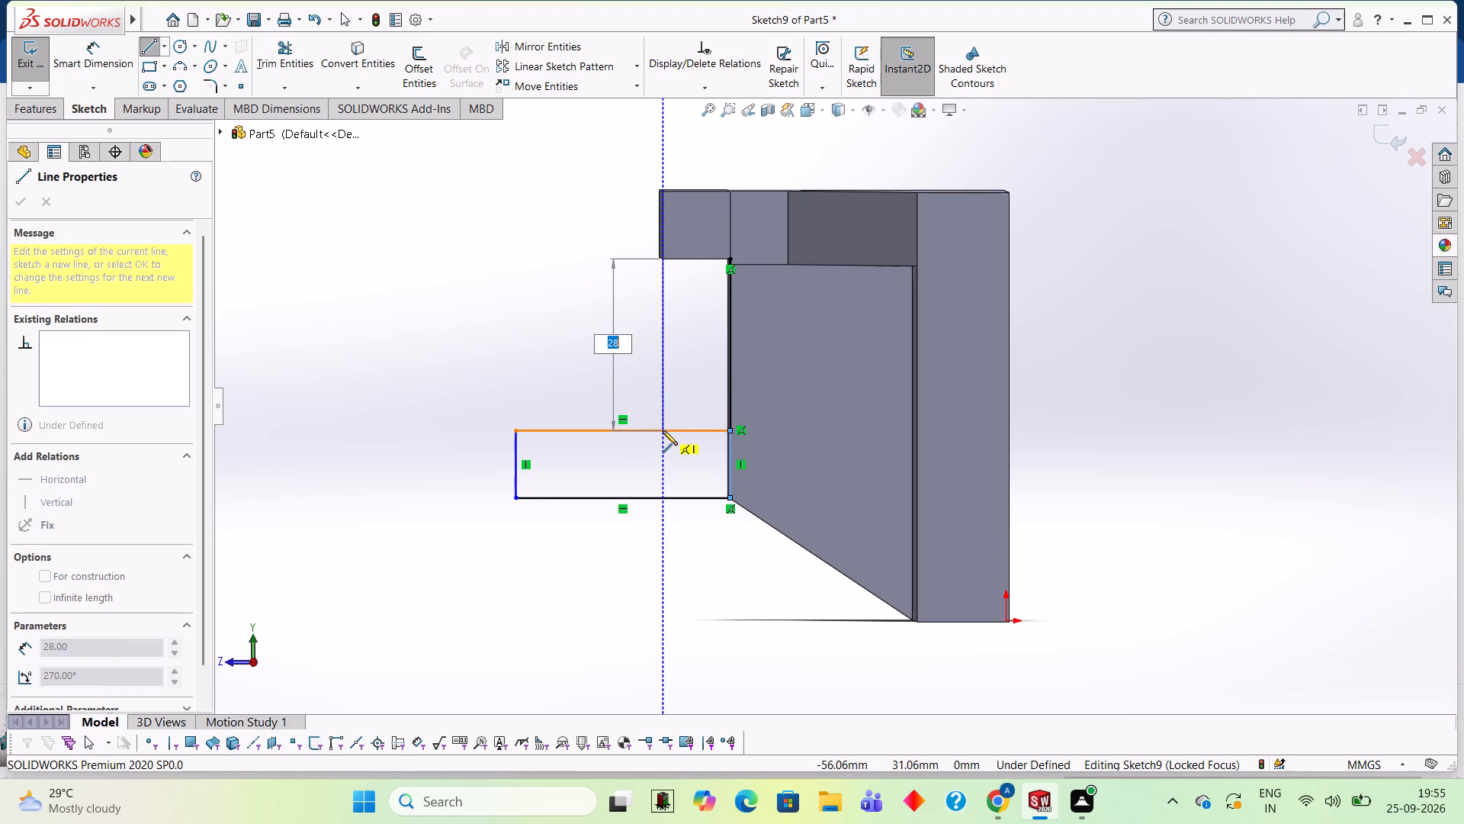
left_click(663, 430)
Trim away the rectangle's upper edge segment between the two 28 mm vertical lines to open the L-shaped profile.
left_click(289, 66)
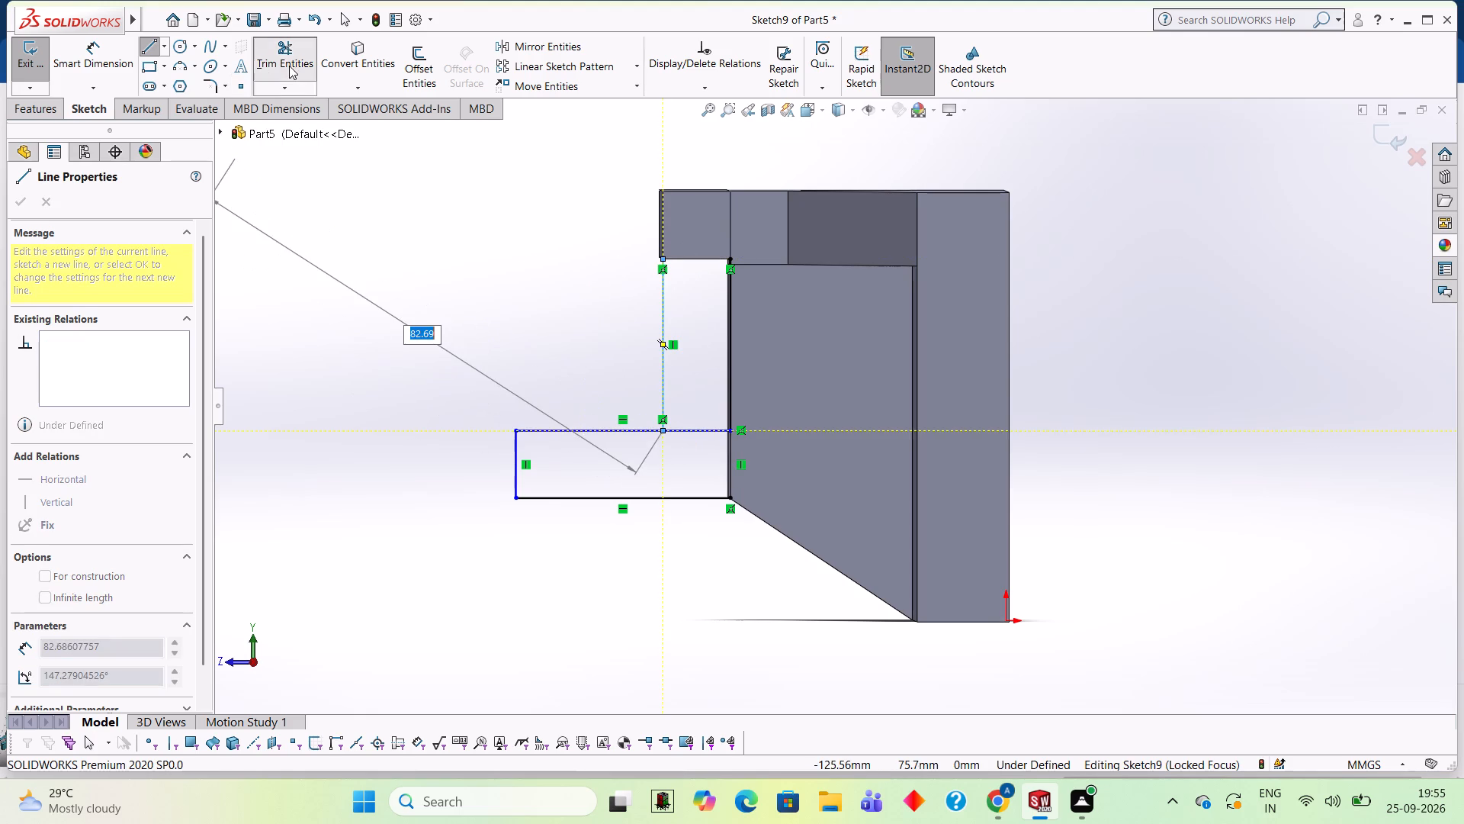
left_click(689, 428)
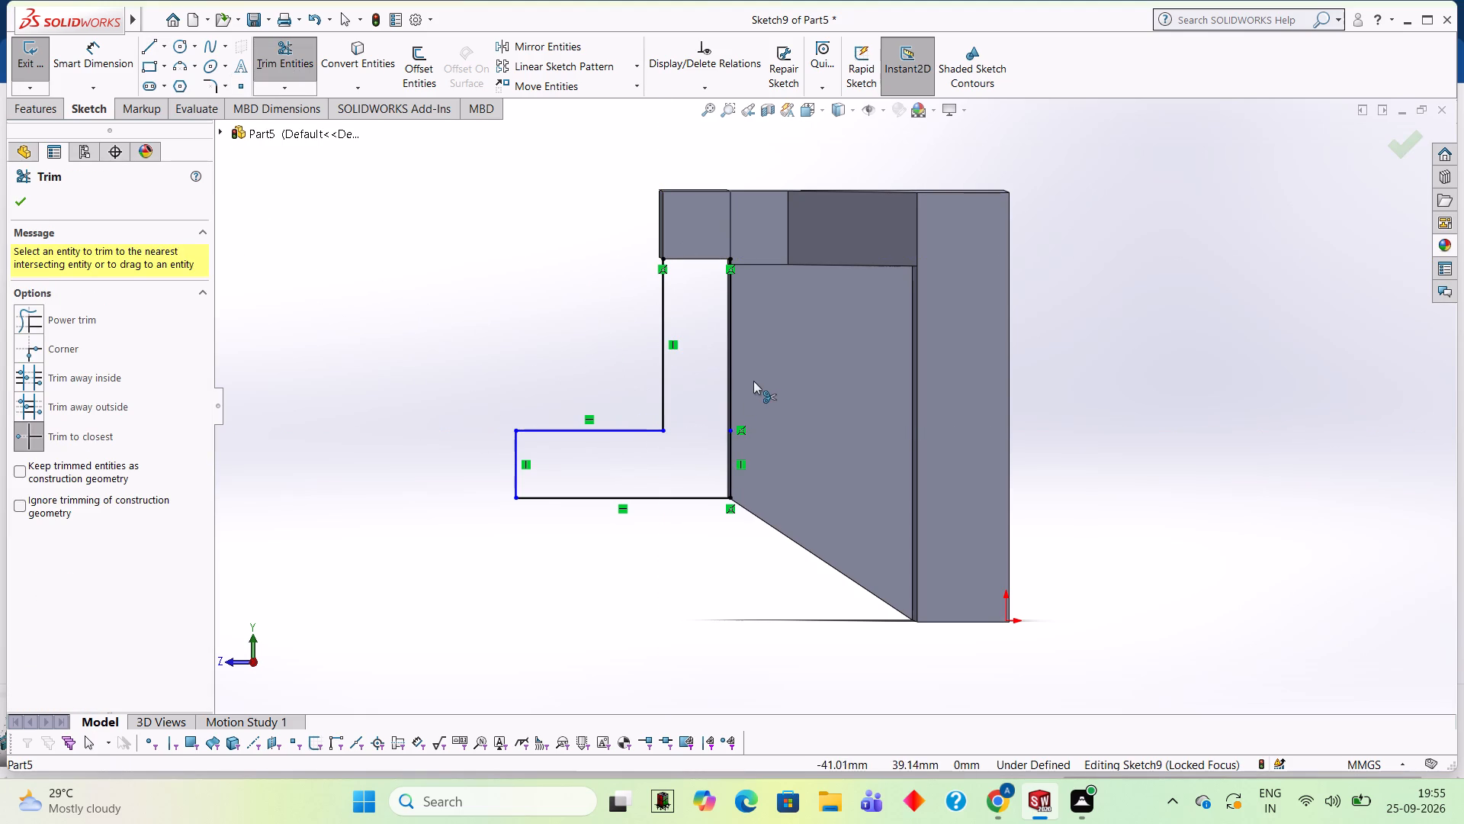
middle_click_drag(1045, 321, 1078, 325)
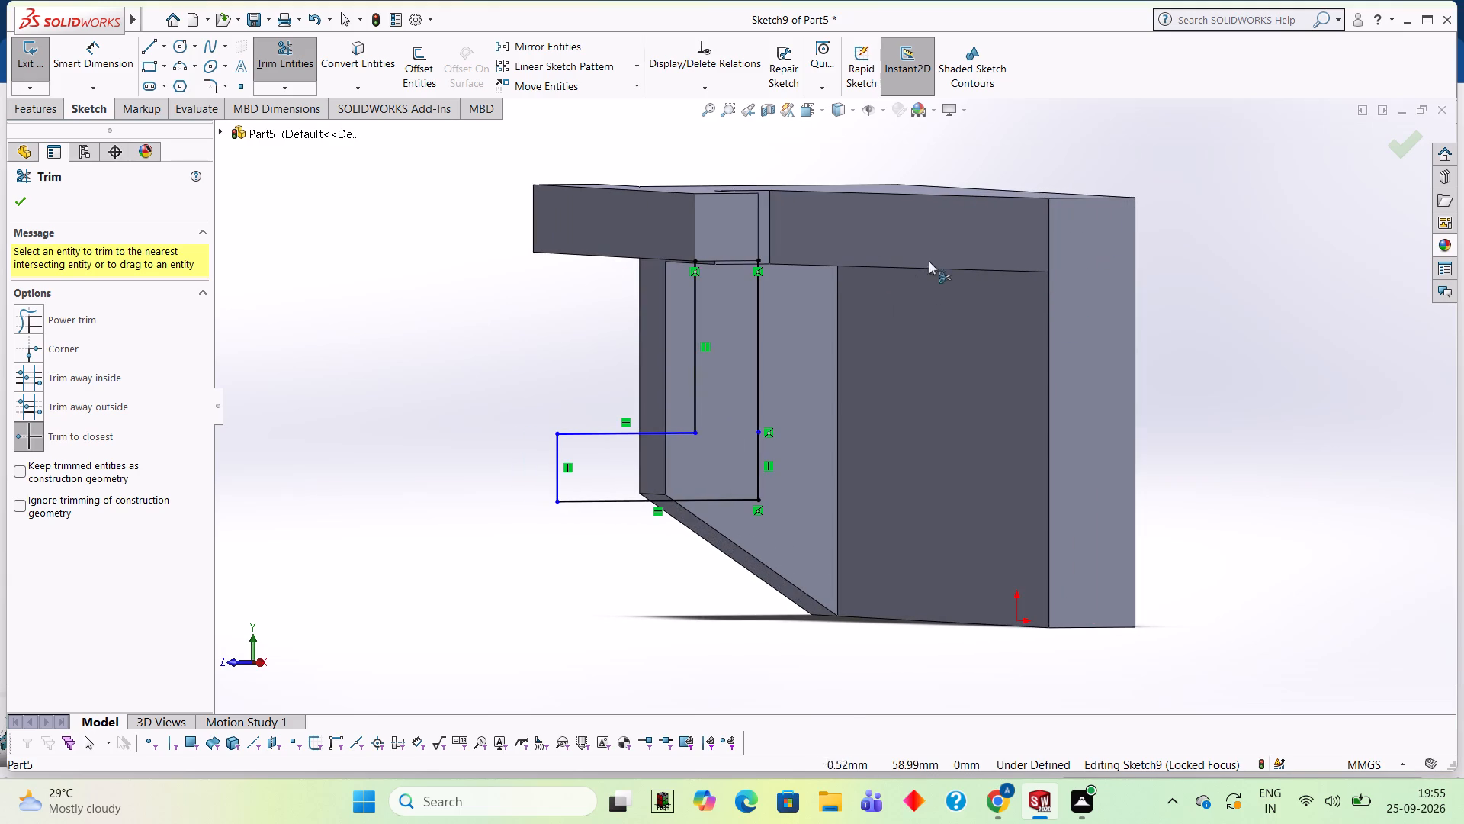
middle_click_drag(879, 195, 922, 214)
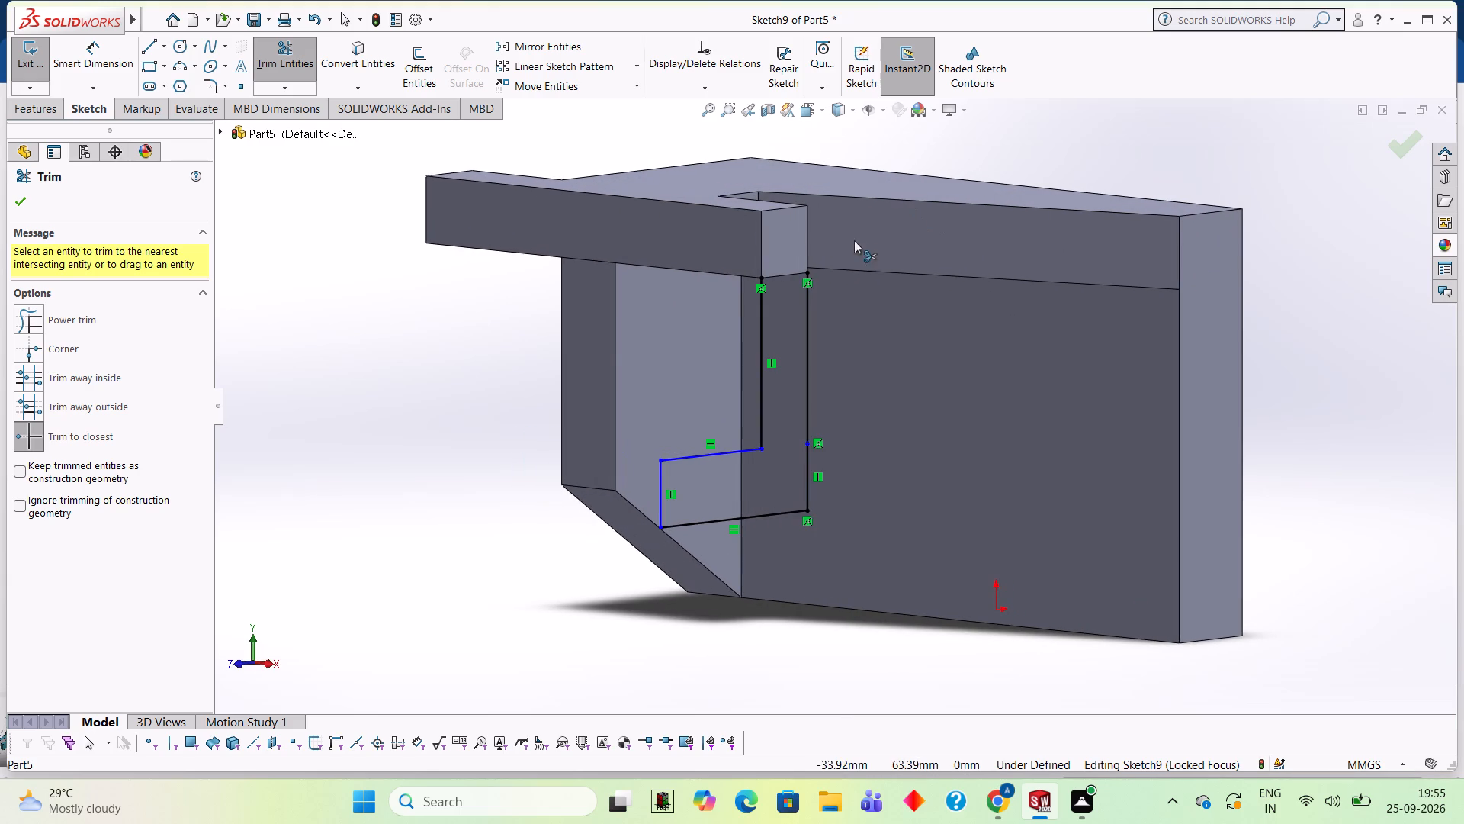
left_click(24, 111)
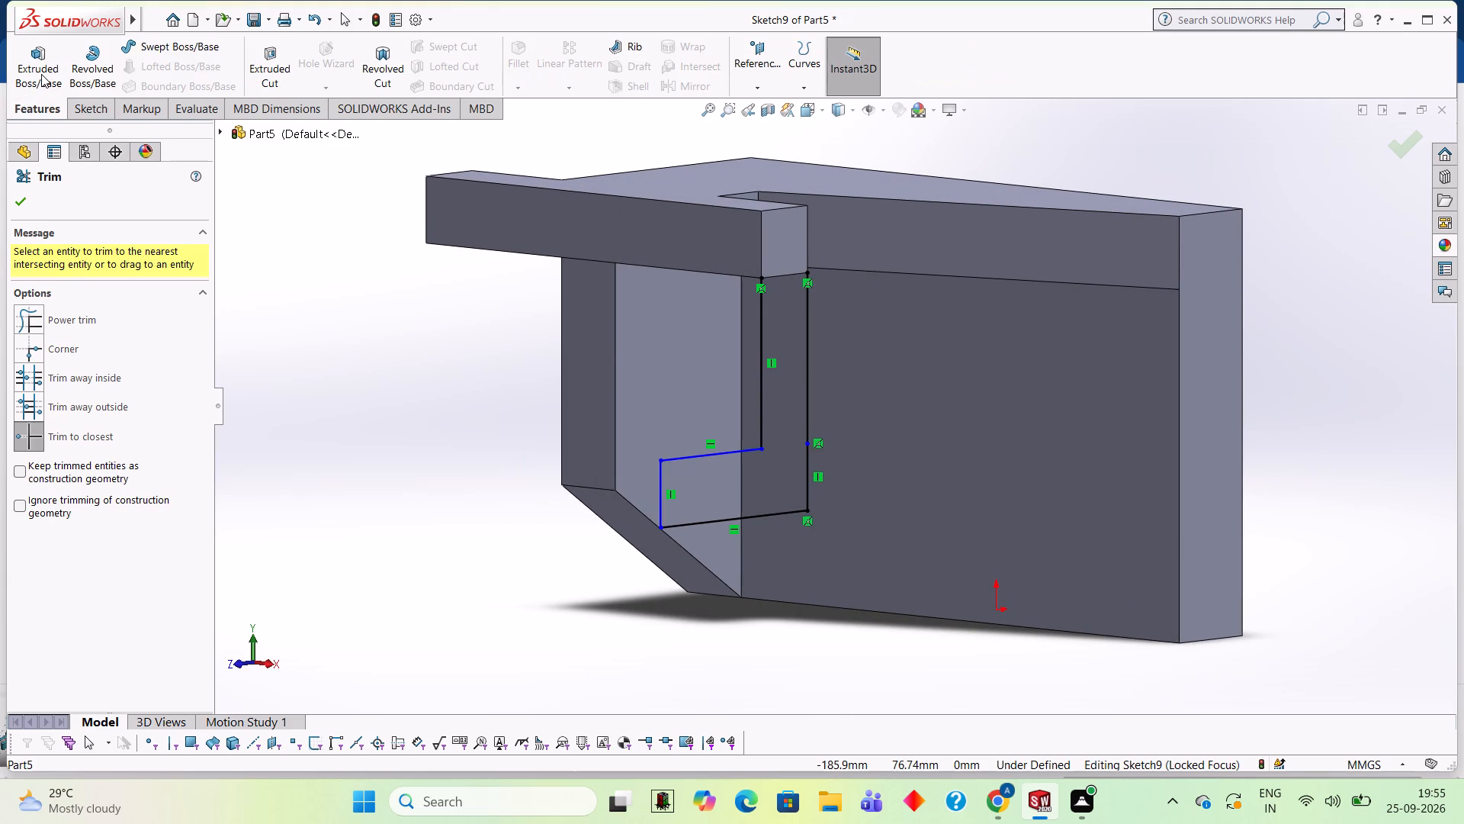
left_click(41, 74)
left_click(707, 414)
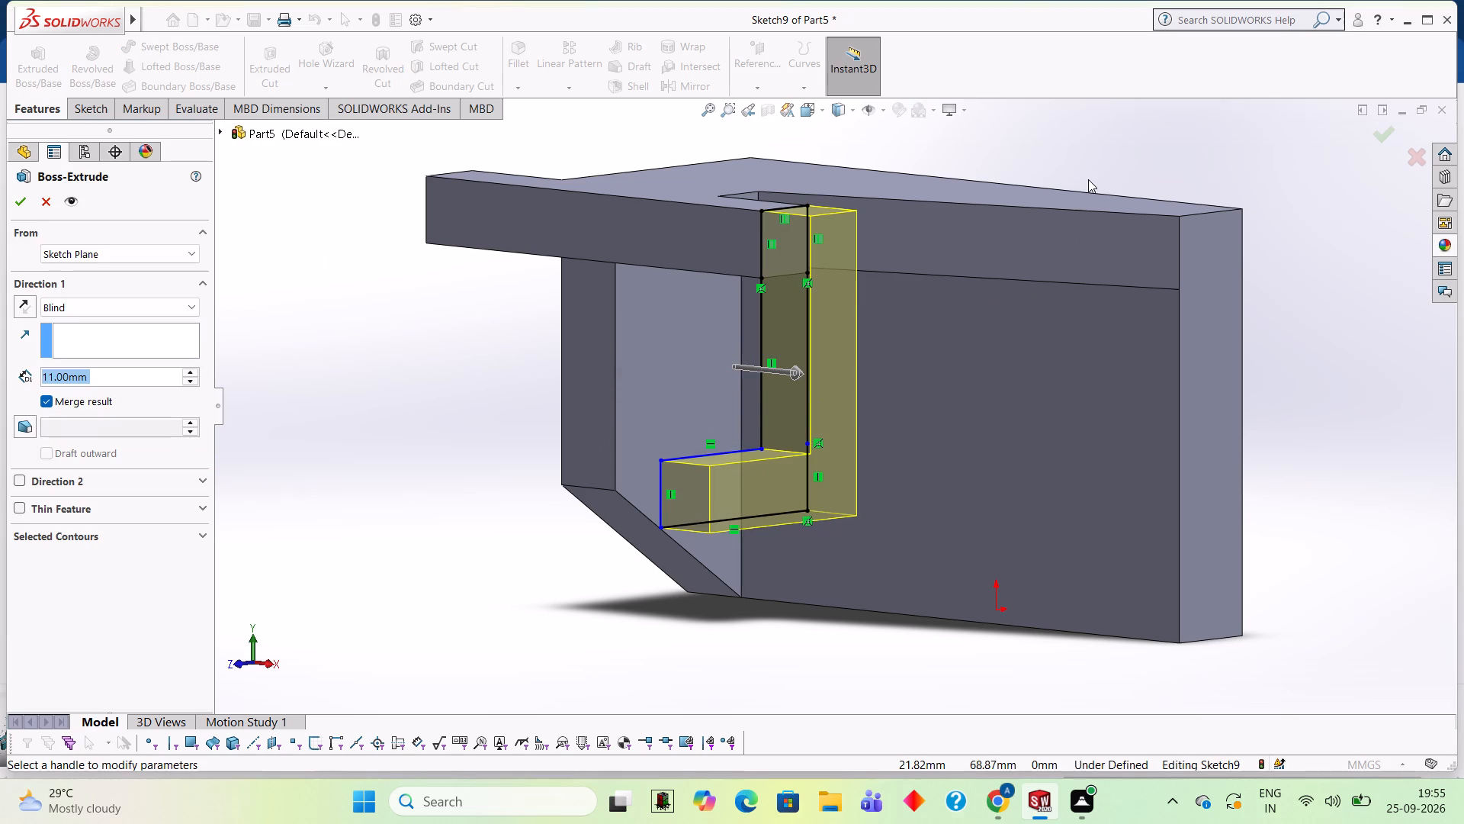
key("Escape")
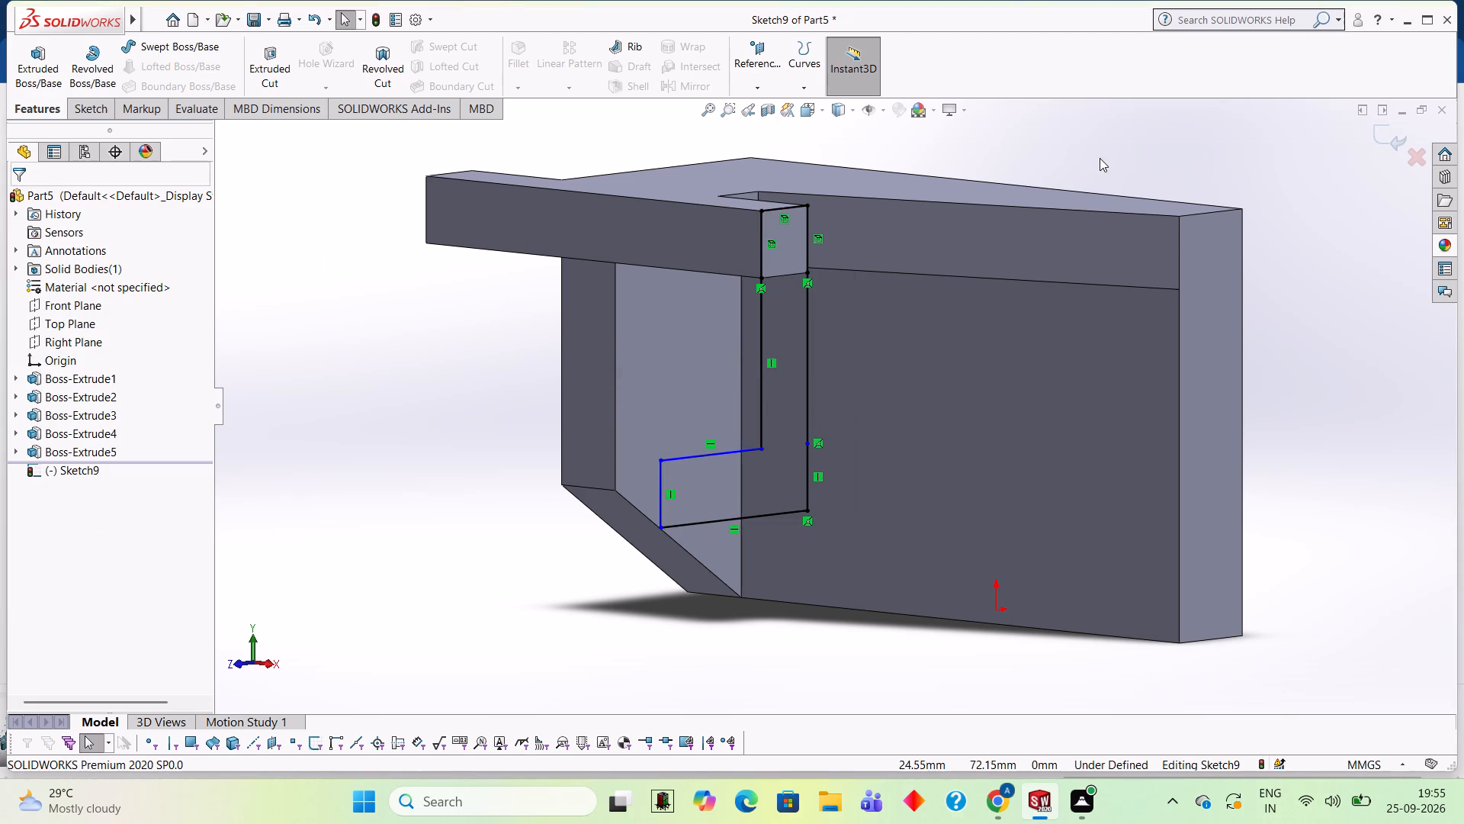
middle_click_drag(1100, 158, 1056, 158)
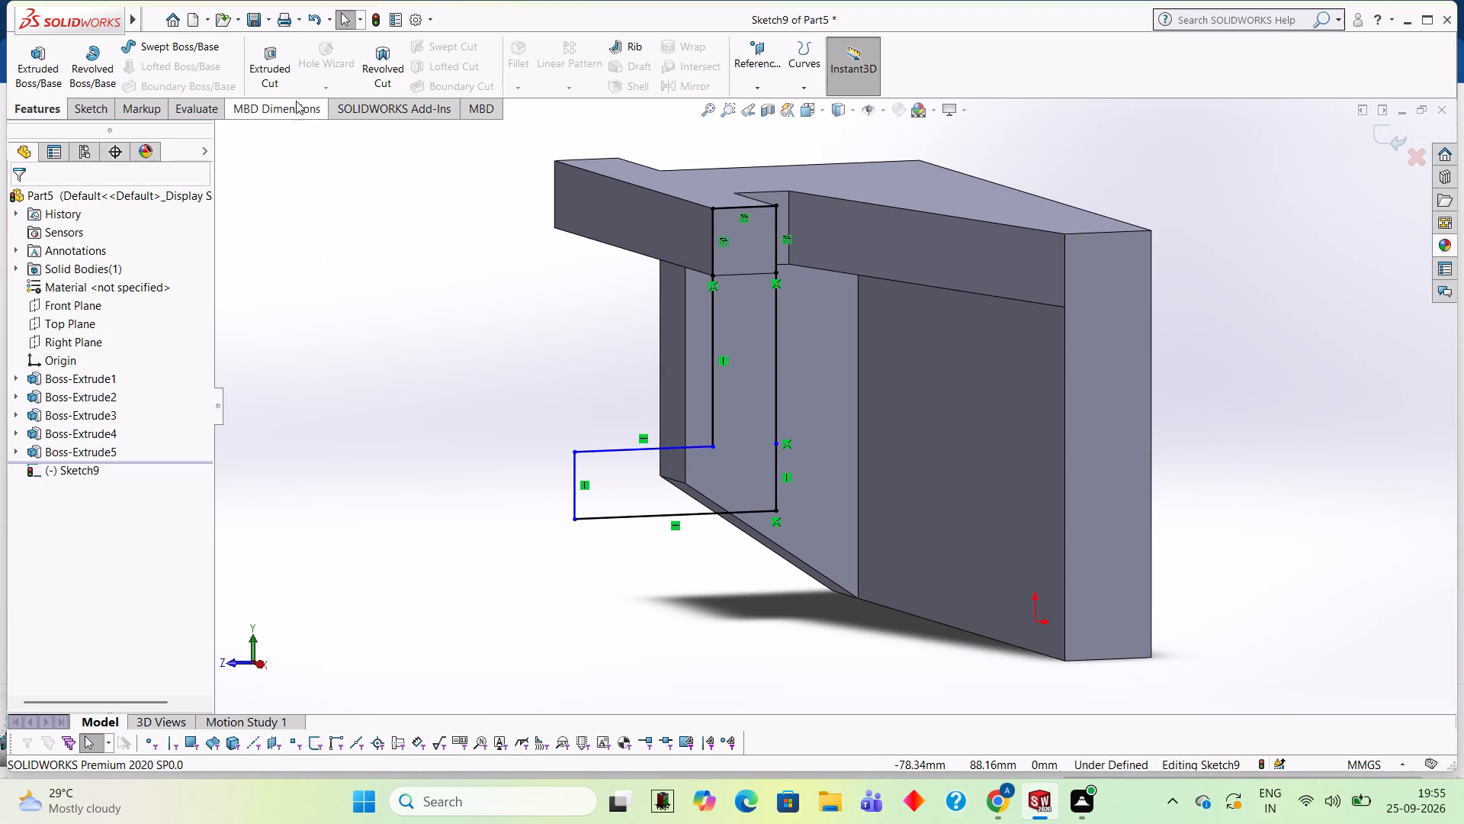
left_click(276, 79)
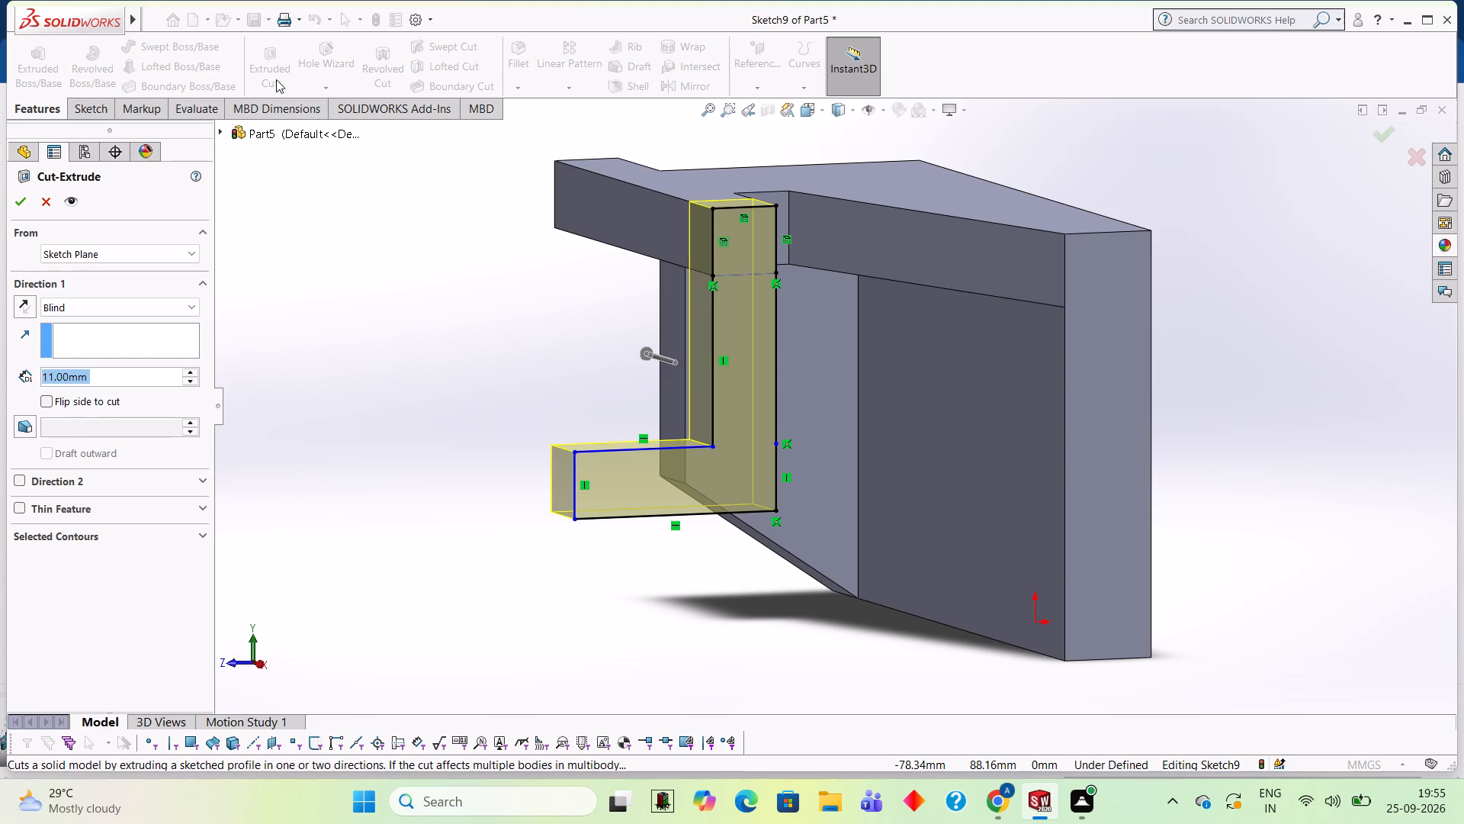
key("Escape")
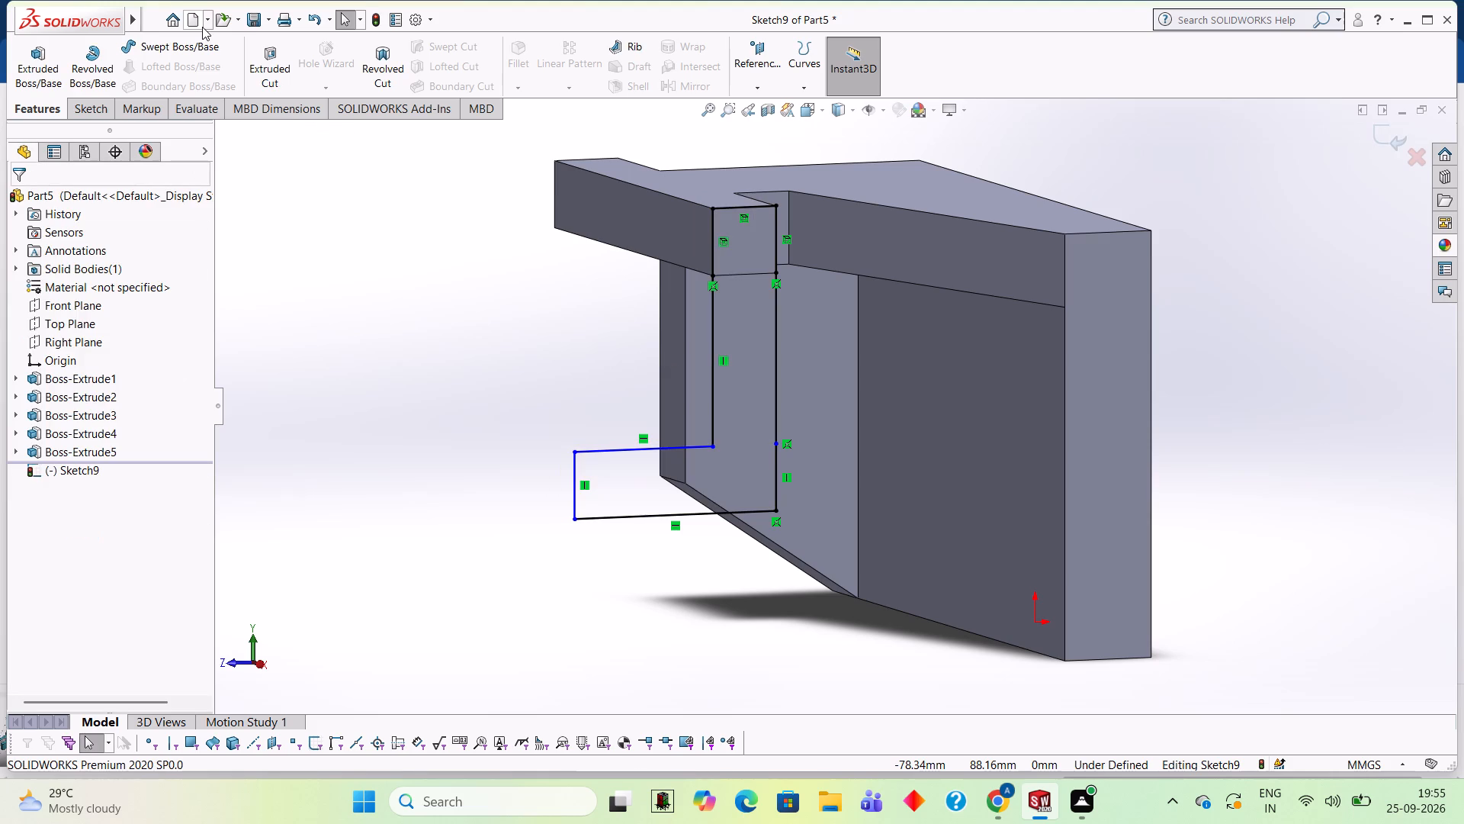
Draw an 11 mm horizontal line along the front block's lower edge, joining the upper ends of the two vertical lines.
left_click(97, 117)
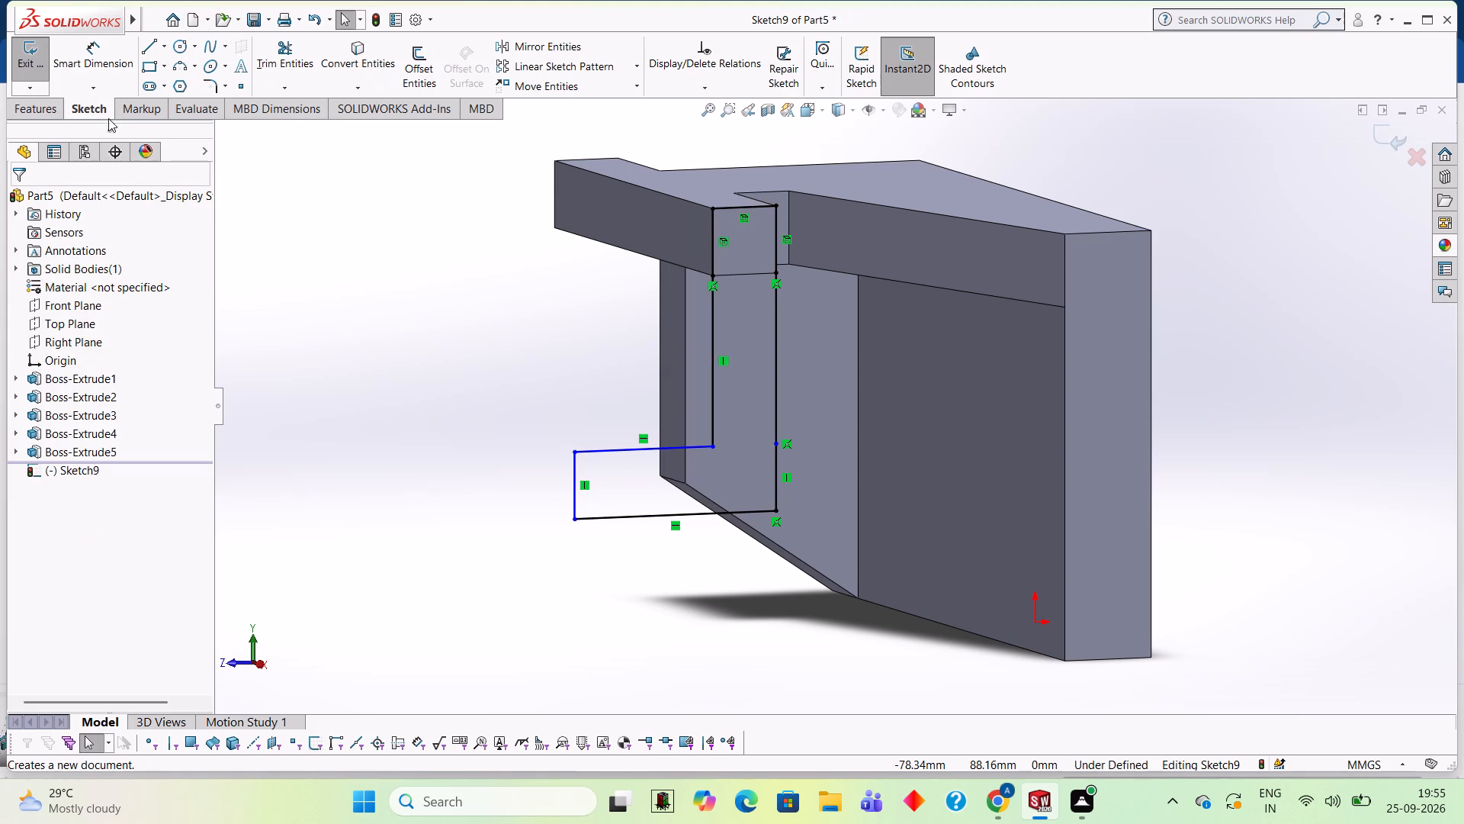
left_click(712, 275)
left_click(774, 274)
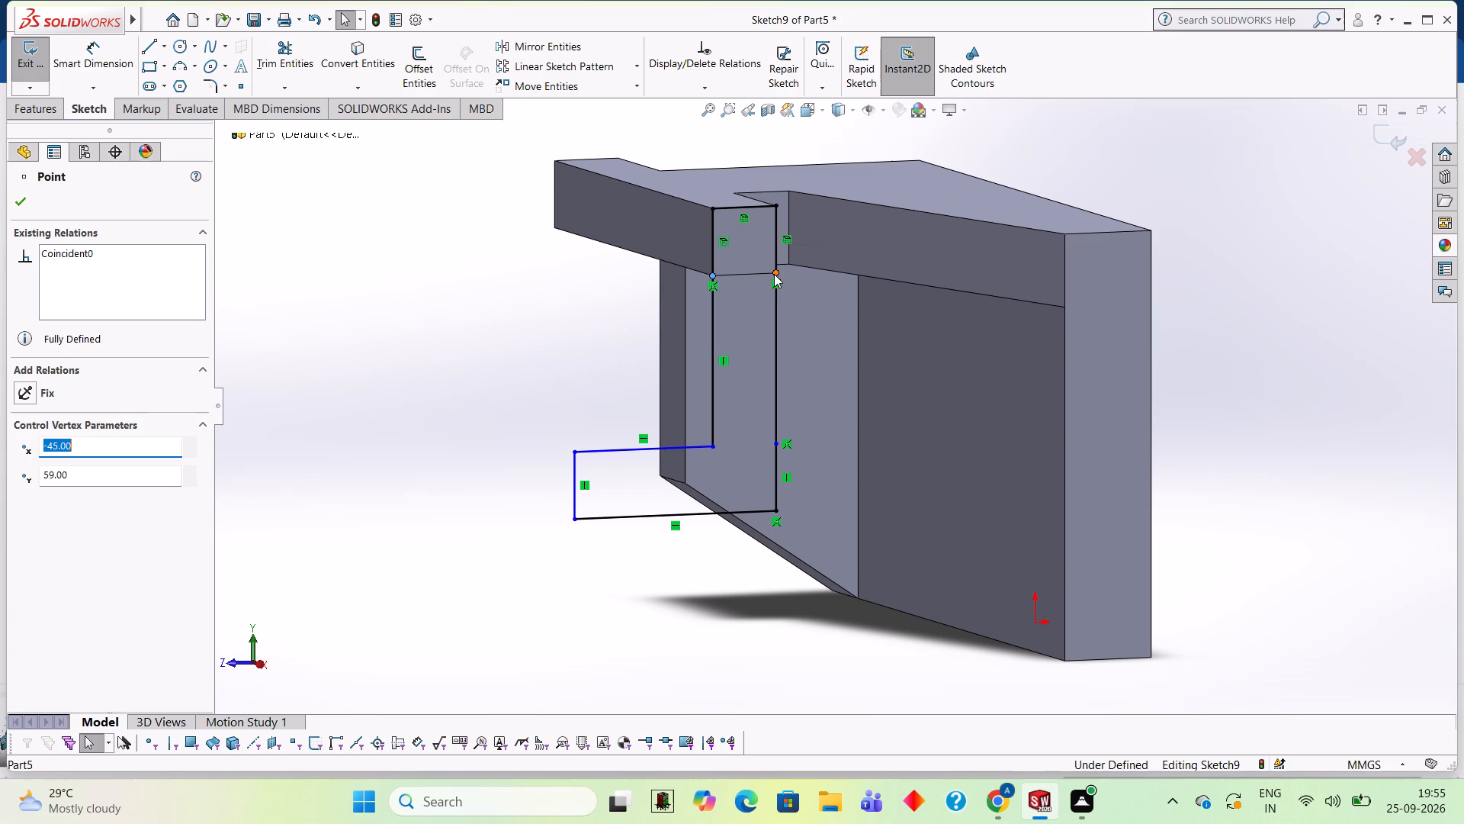
left_click(147, 47)
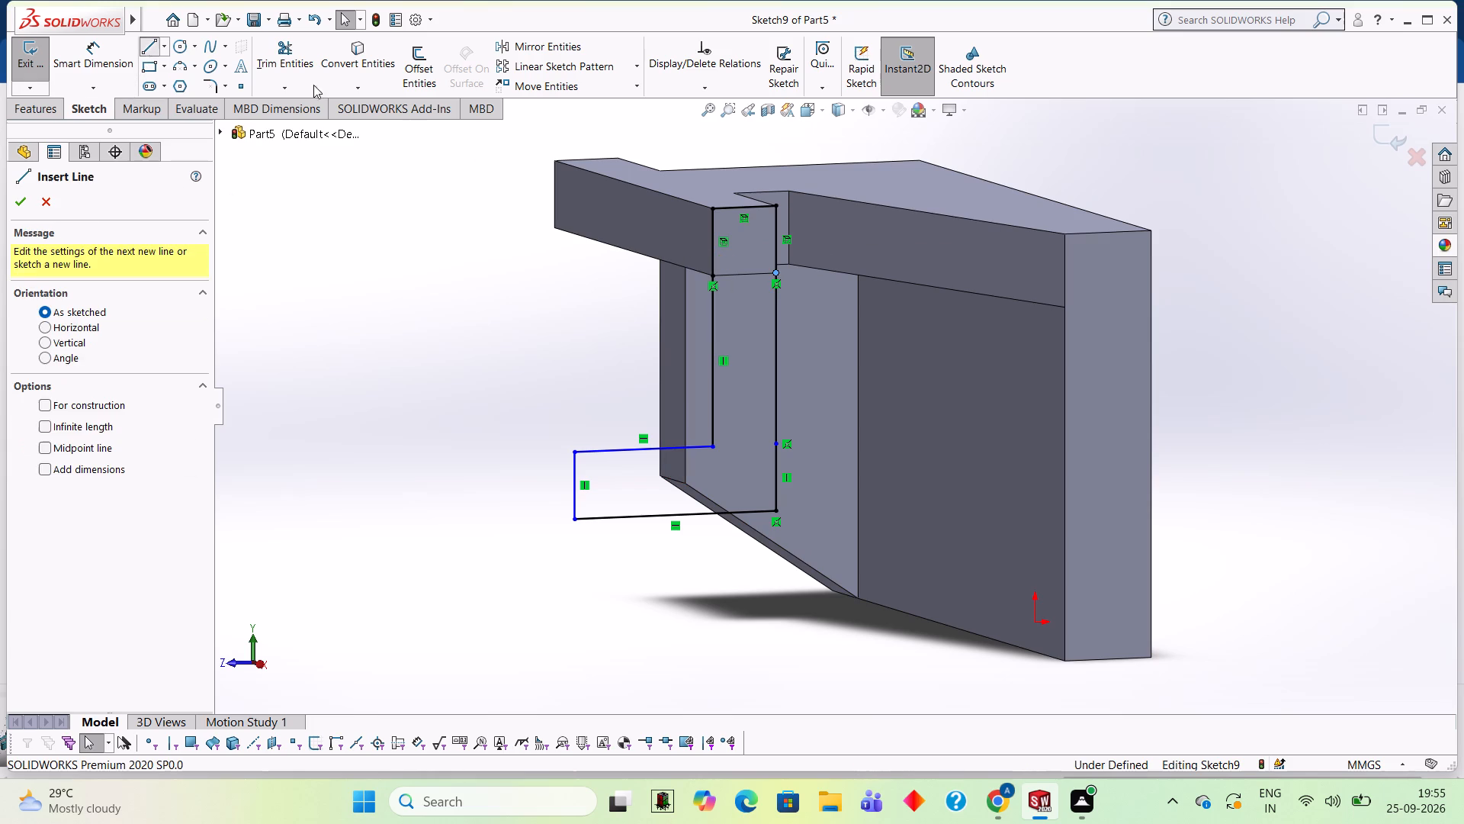
left_click(775, 272)
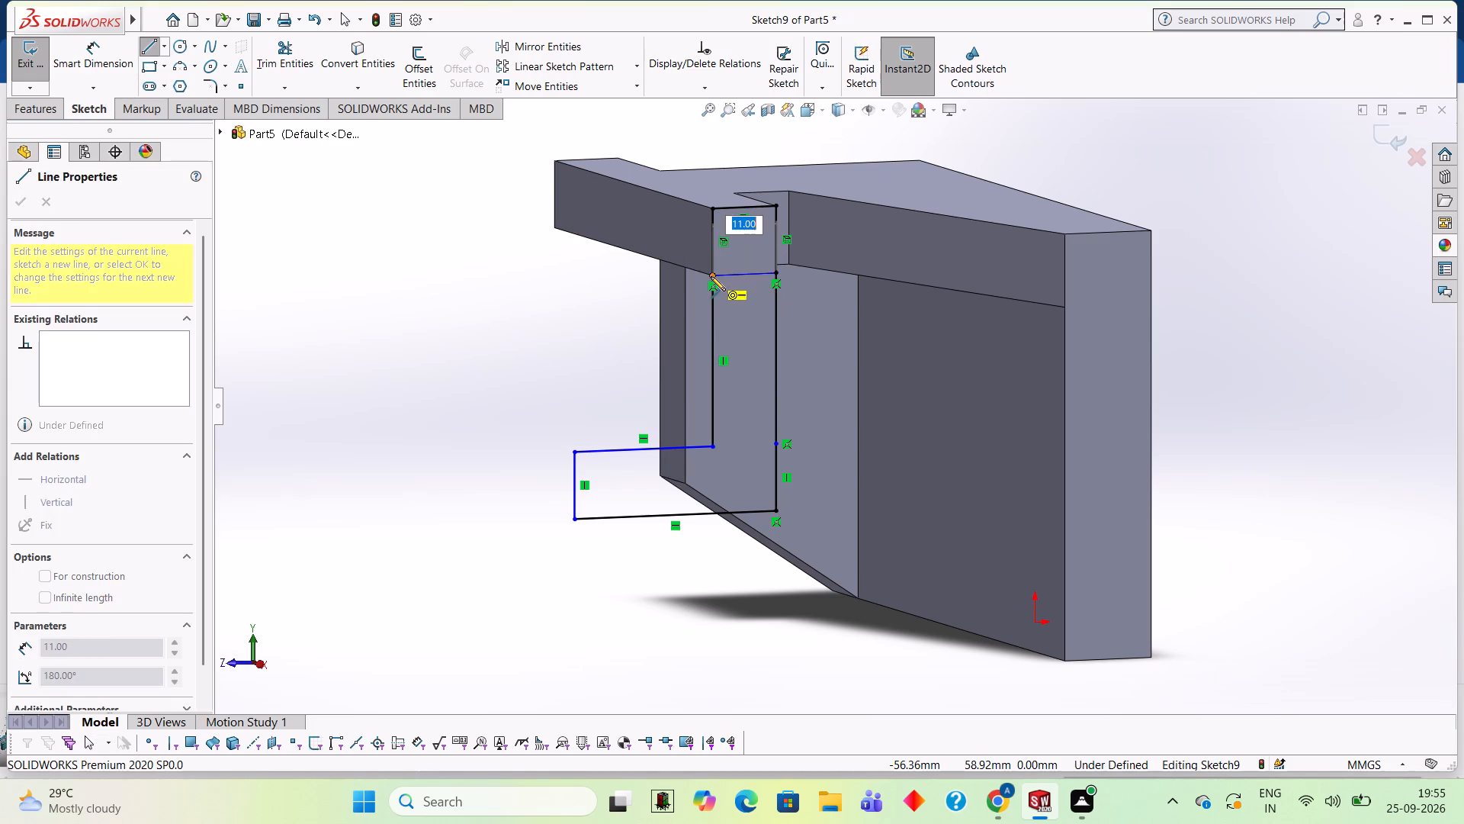
left_click(711, 276)
Trim away the top and both side segments outlining the block's square end face above the 11 mm line.
left_click(286, 47)
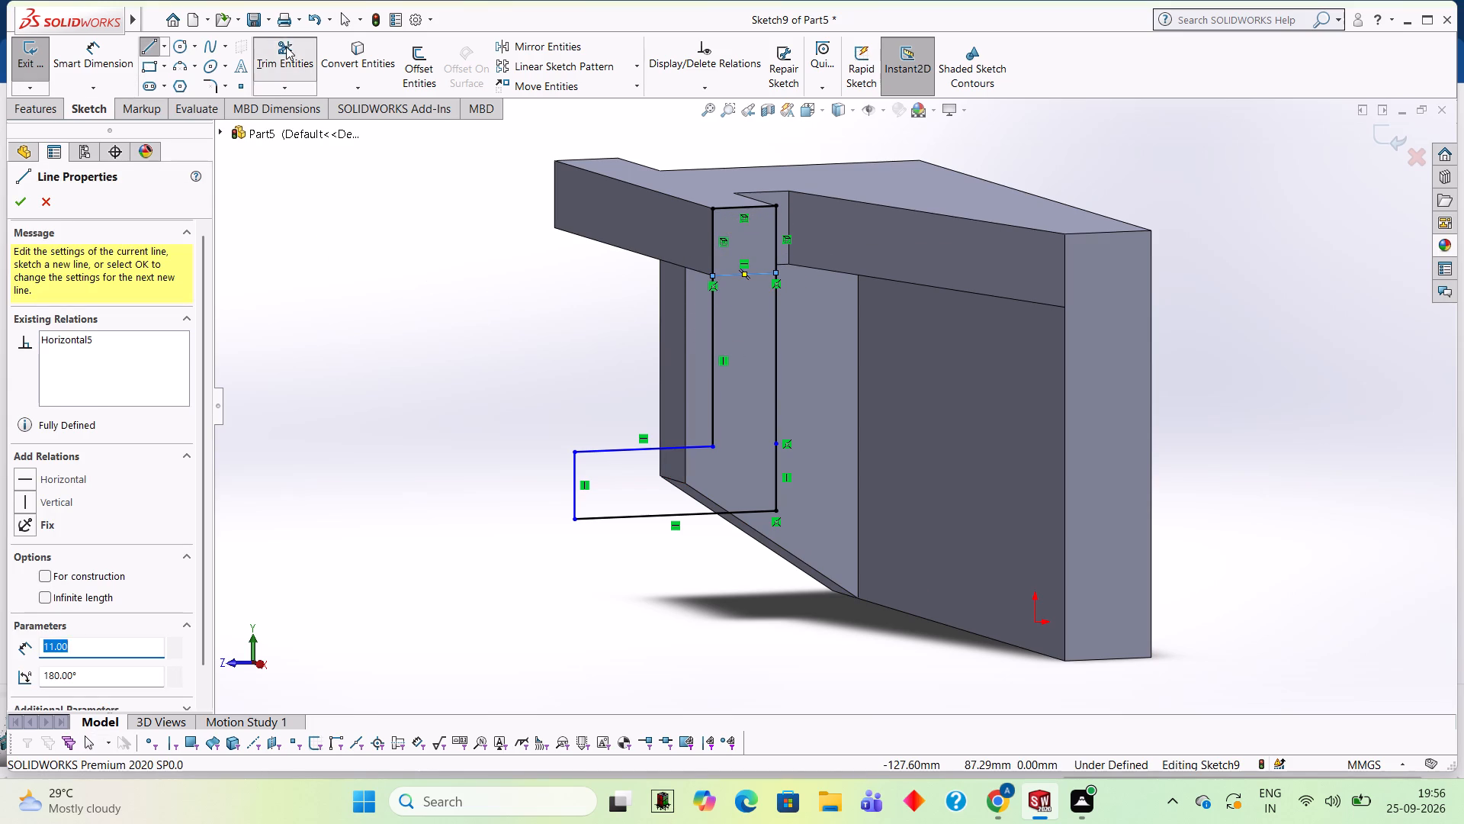
left_click(750, 204)
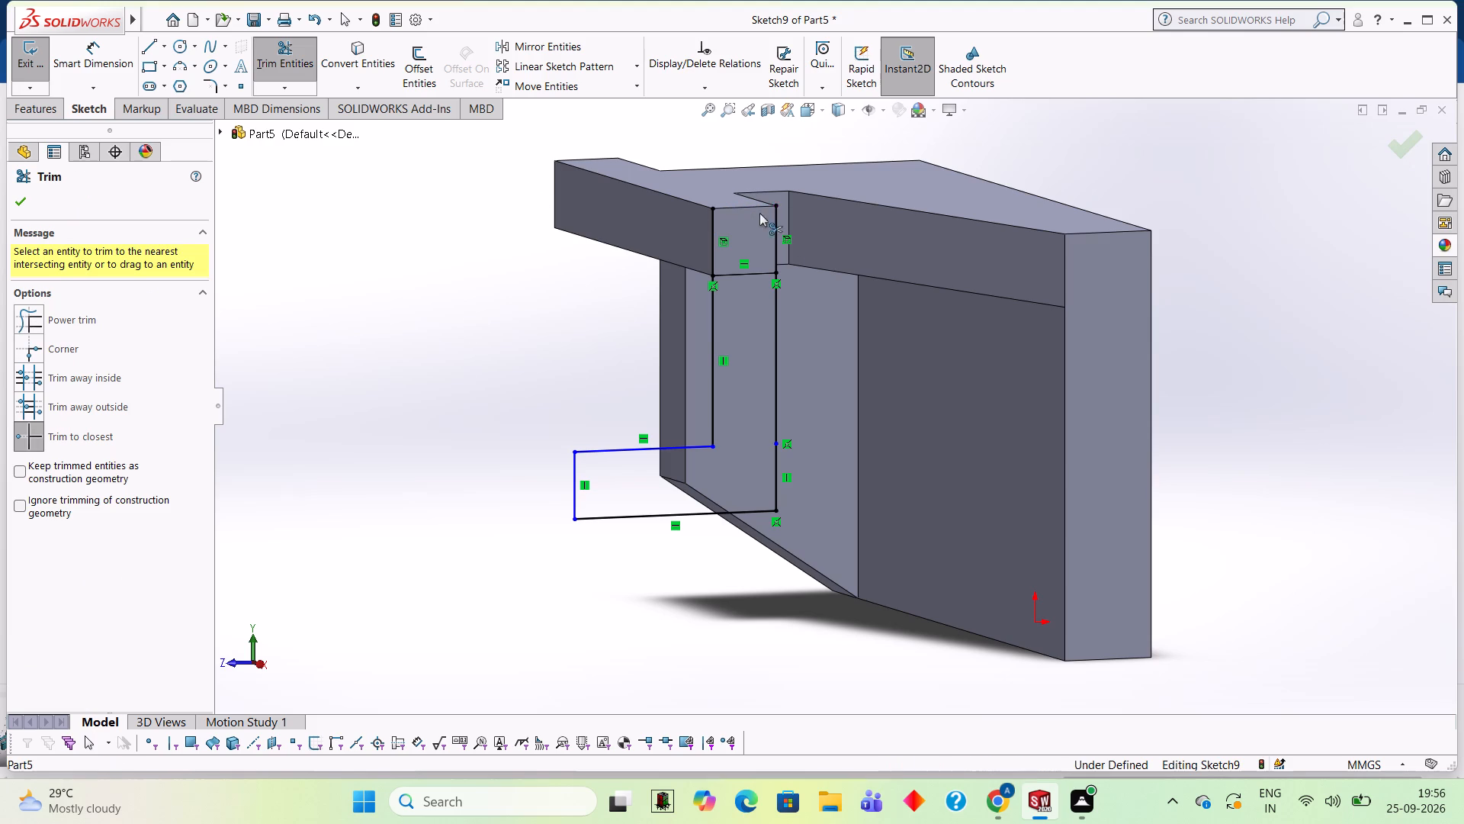
left_click(777, 241)
left_click(714, 247)
Extrude the L-shaped profile 75 mm in the reversed direction, along the front block's underside, with merge result on.
middle_click_drag(1217, 327, 1191, 312)
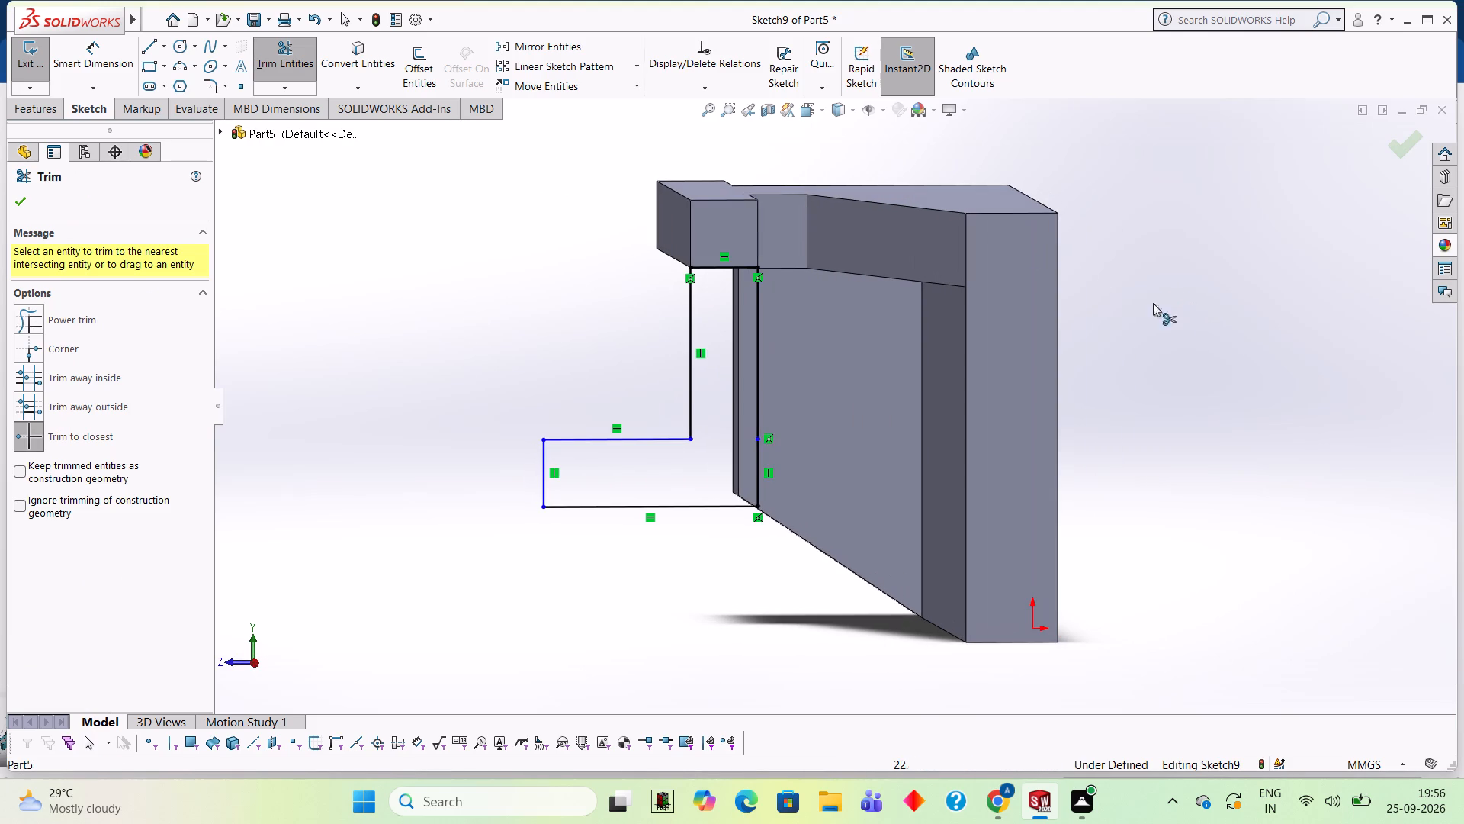
left_click(54, 109)
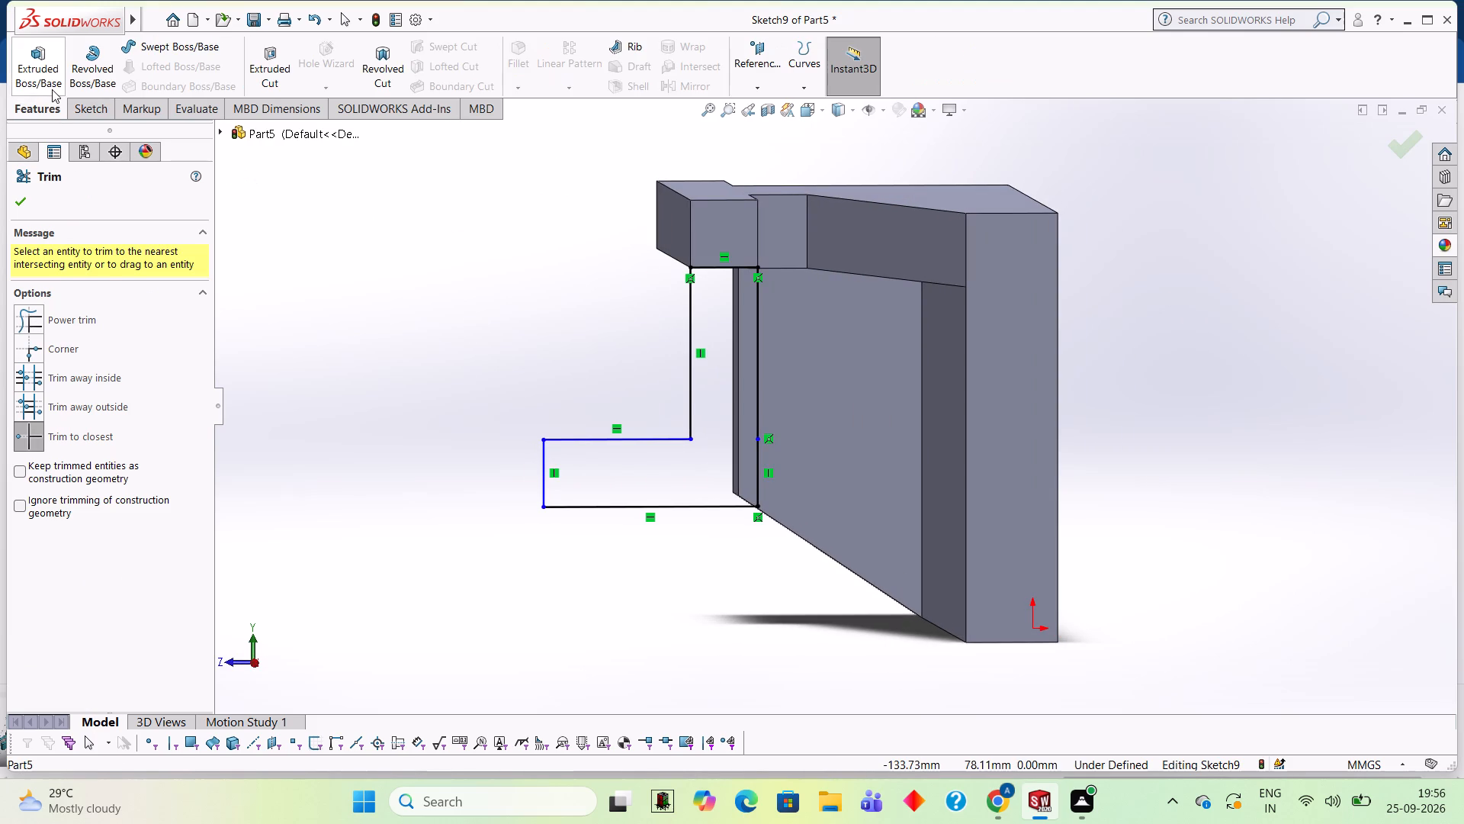
left_click(52, 89)
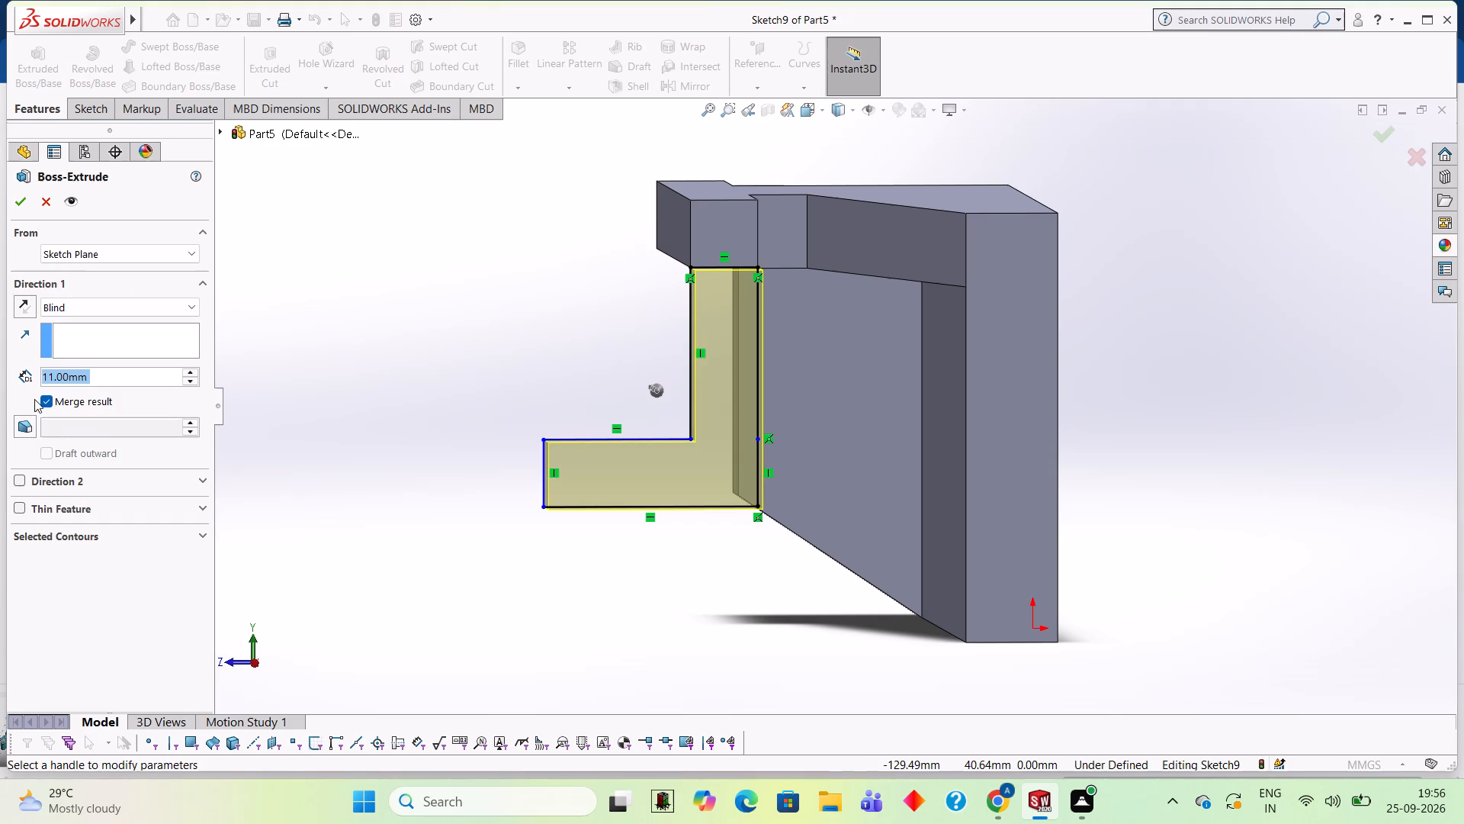
left_click(24, 305)
middle_click_drag(416, 307, 474, 321)
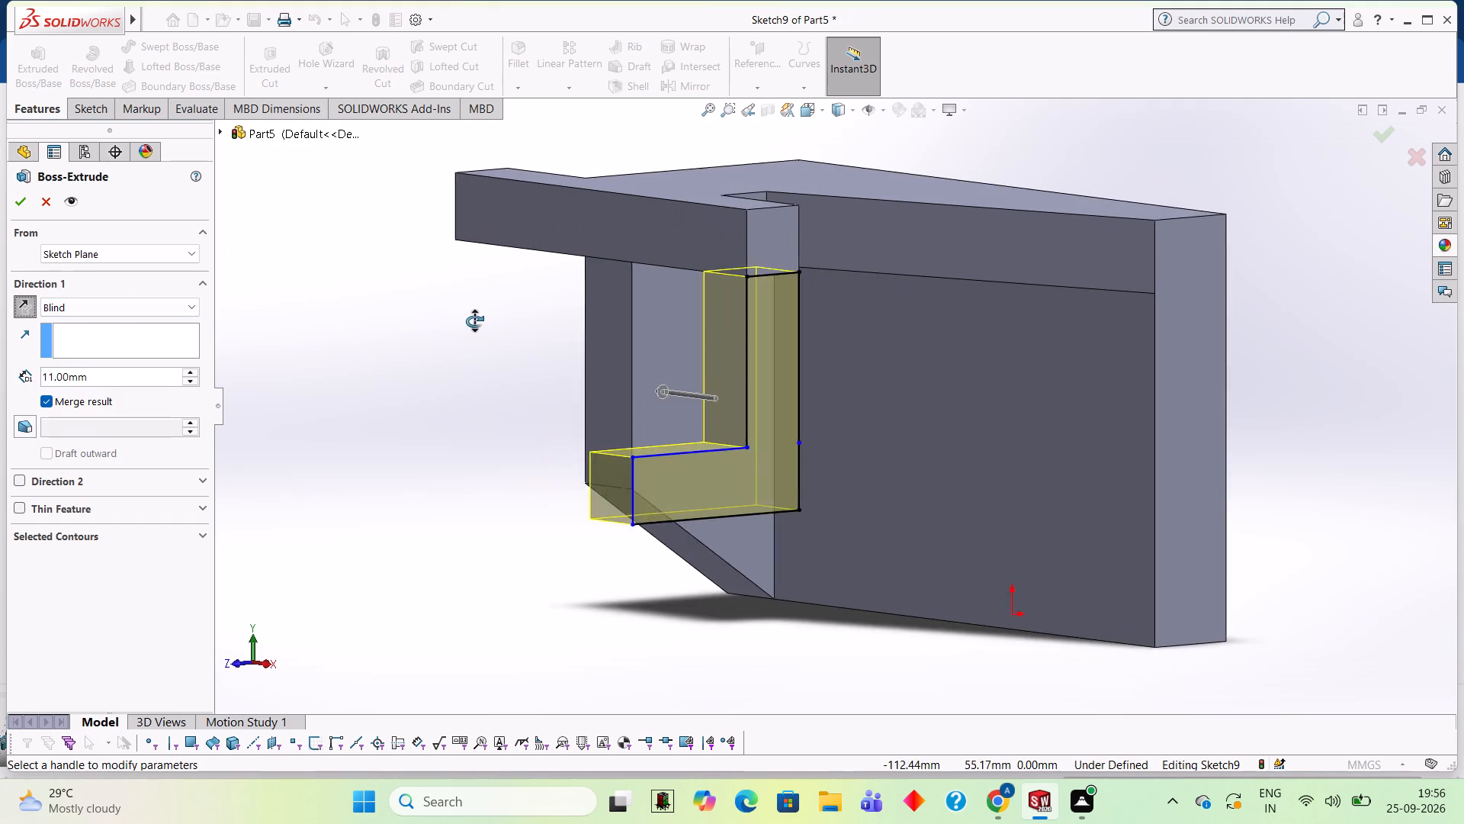
middle_click_drag(474, 321, 489, 328)
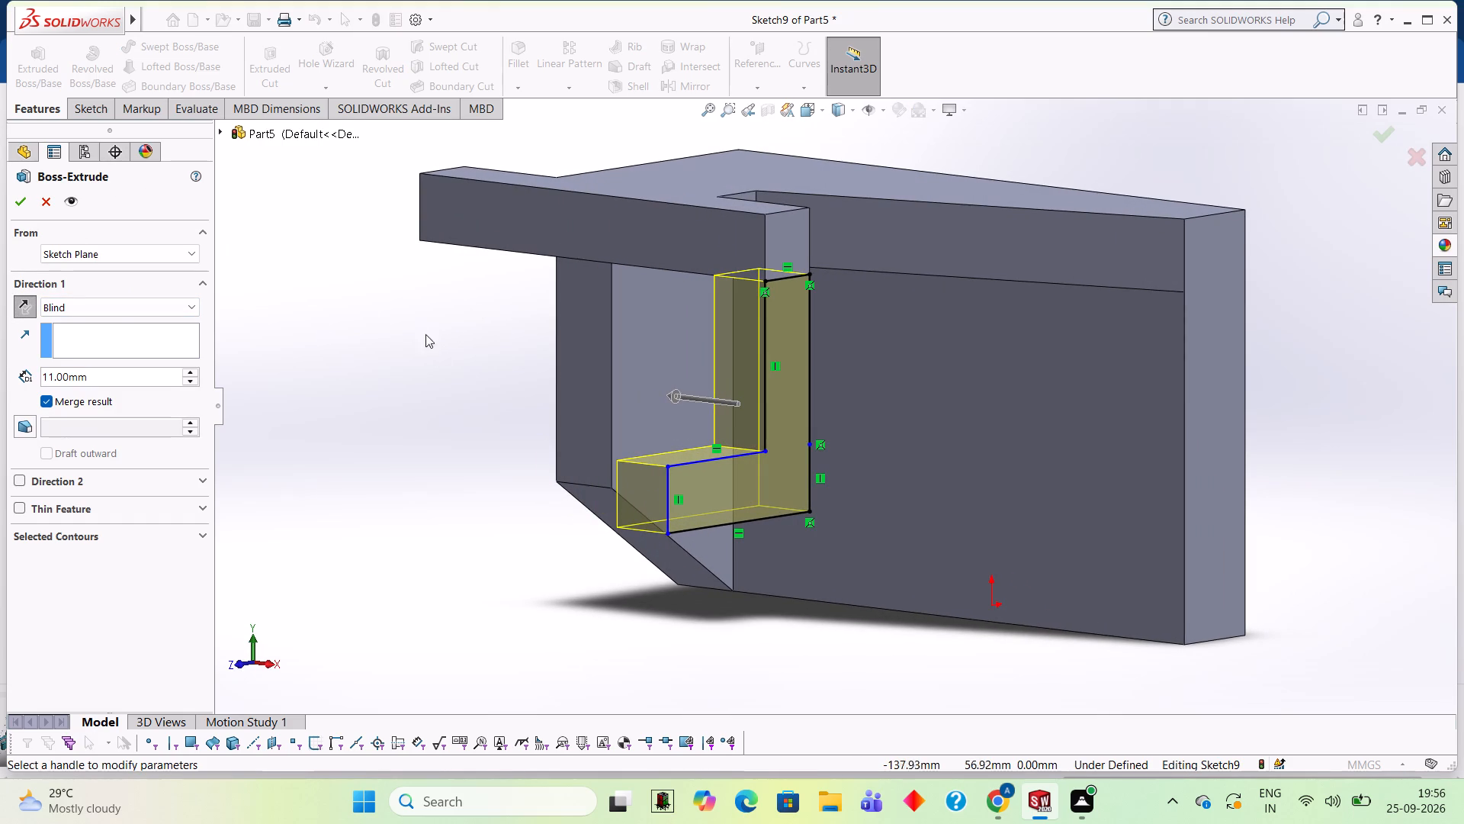
middle_click_drag(319, 320, 372, 274)
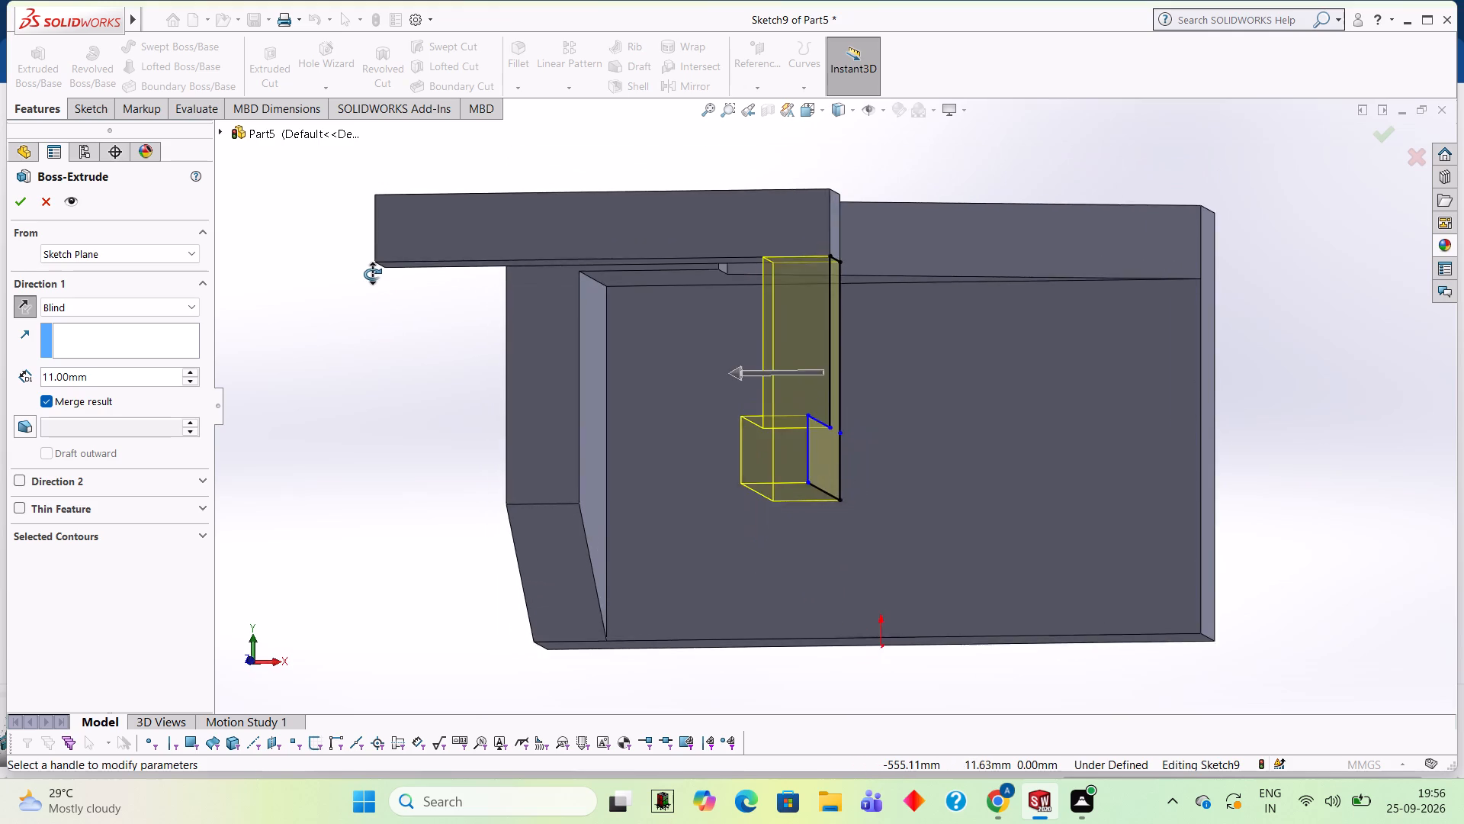
middle_click_drag(372, 274, 386, 278)
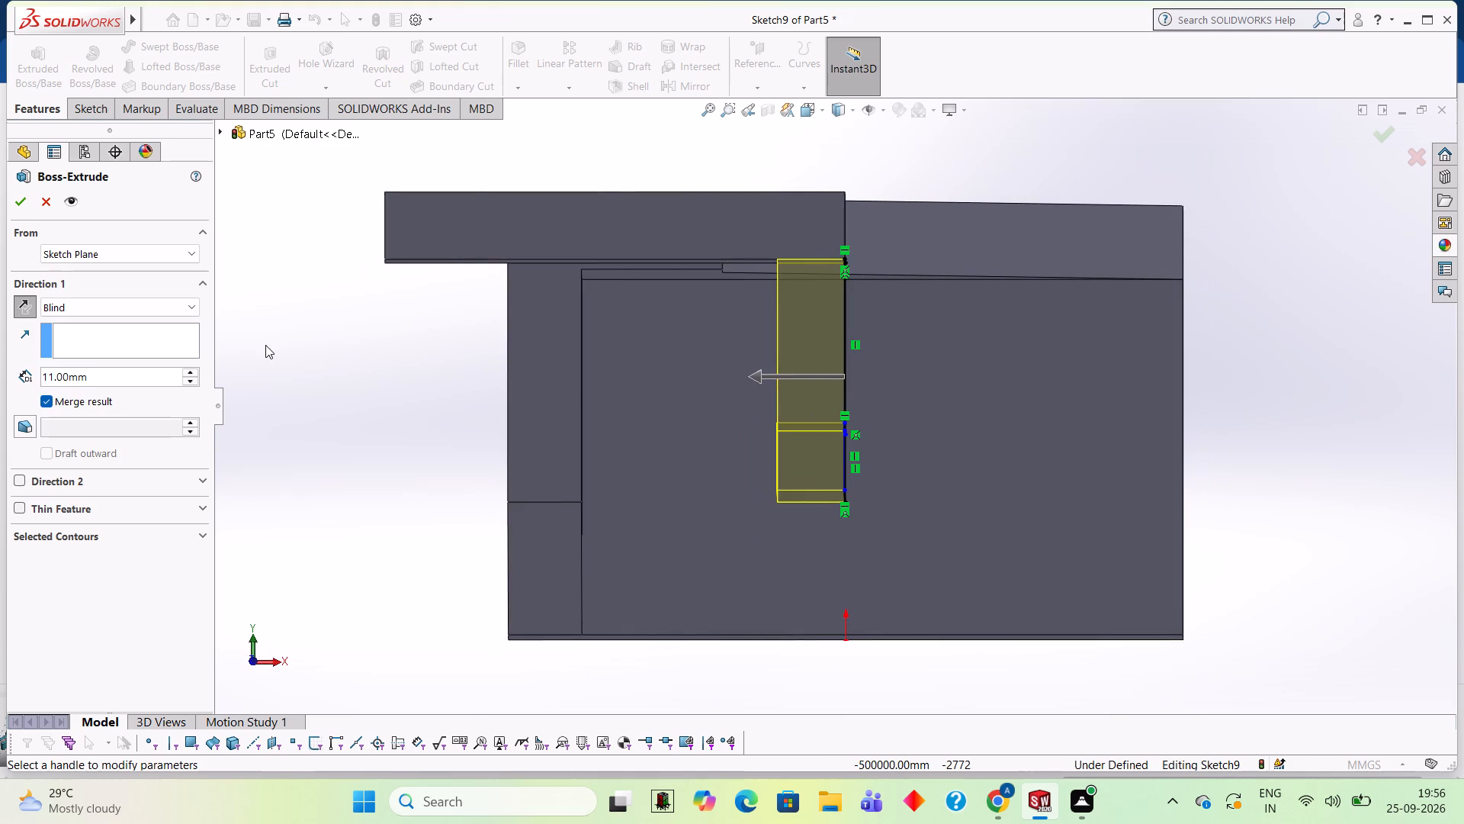
left_click(156, 365)
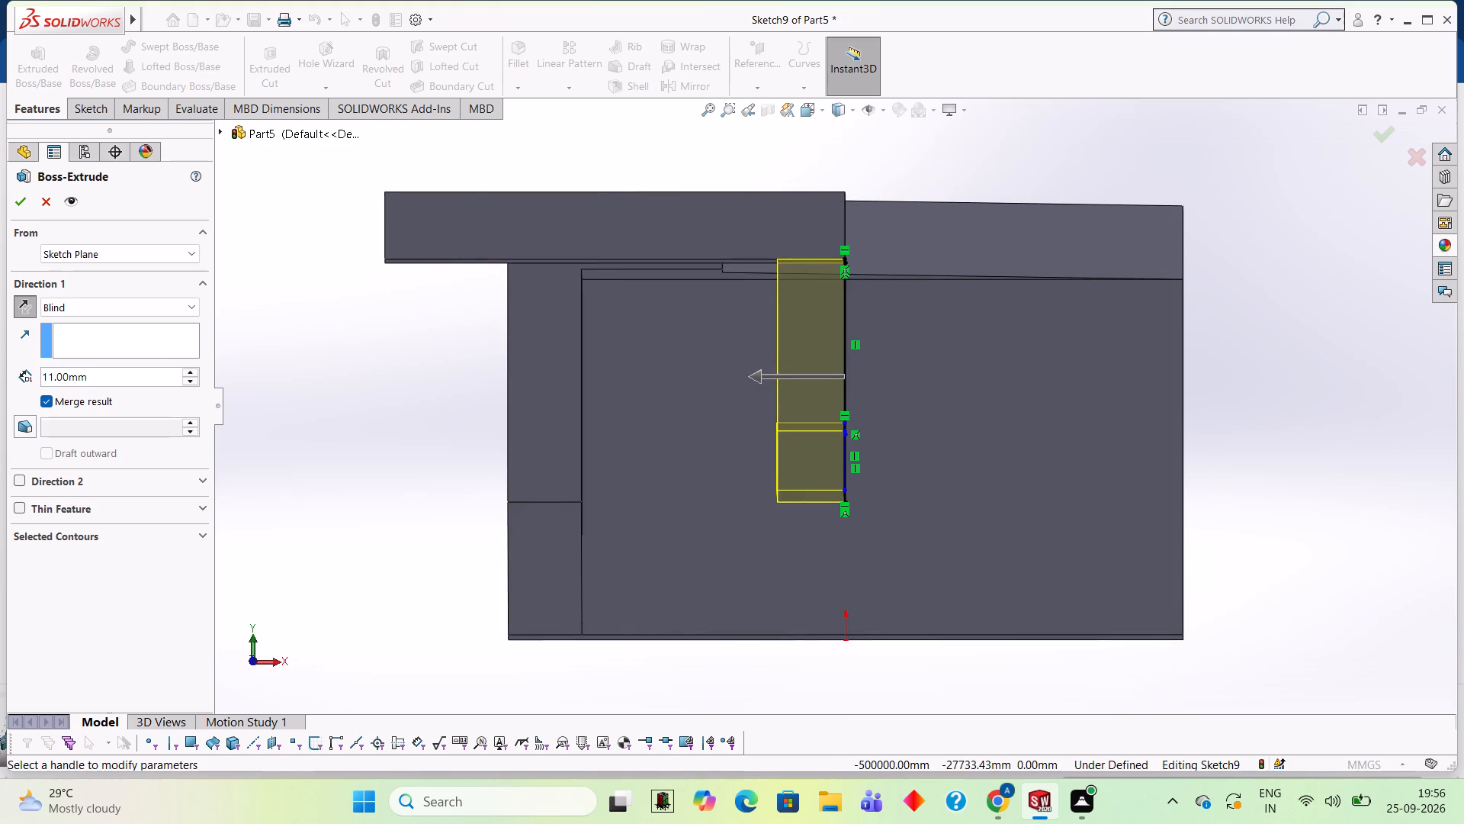
left_click(159, 376)
key("BackSpace")
key("BackSpace")
key("BackSpace")
key("BackSpace")
key("BackSpace")
key("BackSpace")
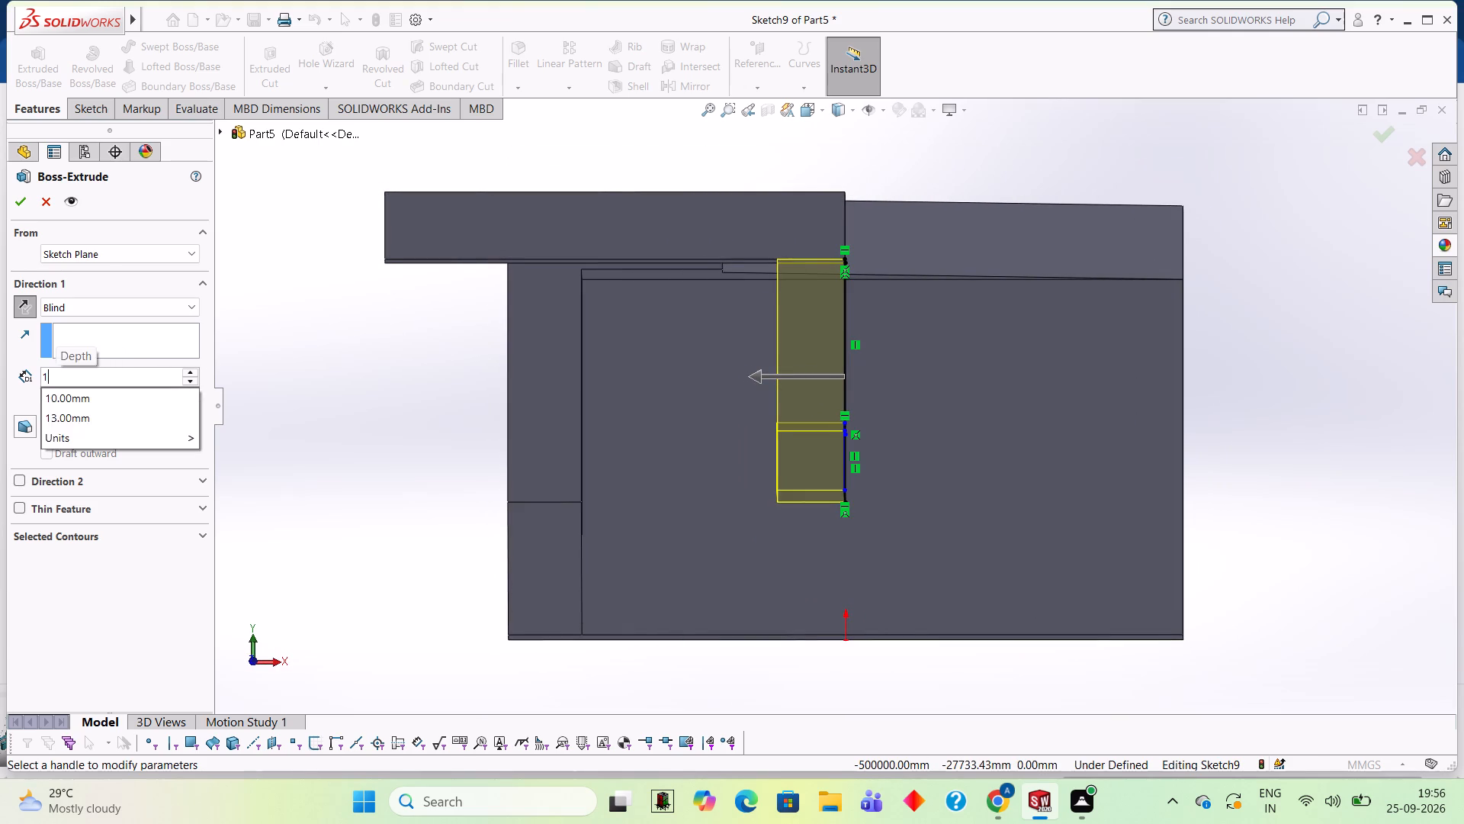
key("BackSpace")
type("75")
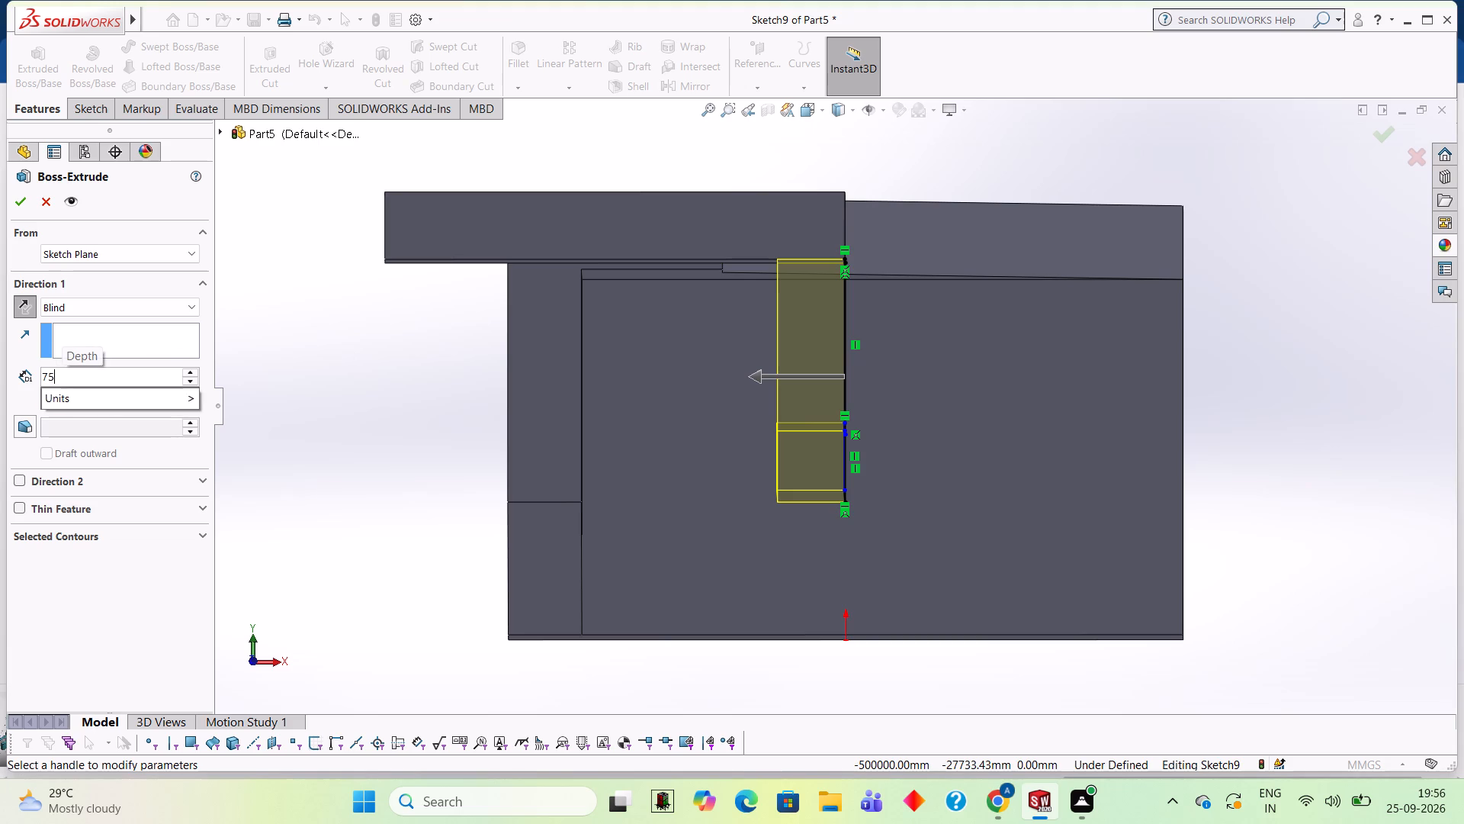
key("Return")
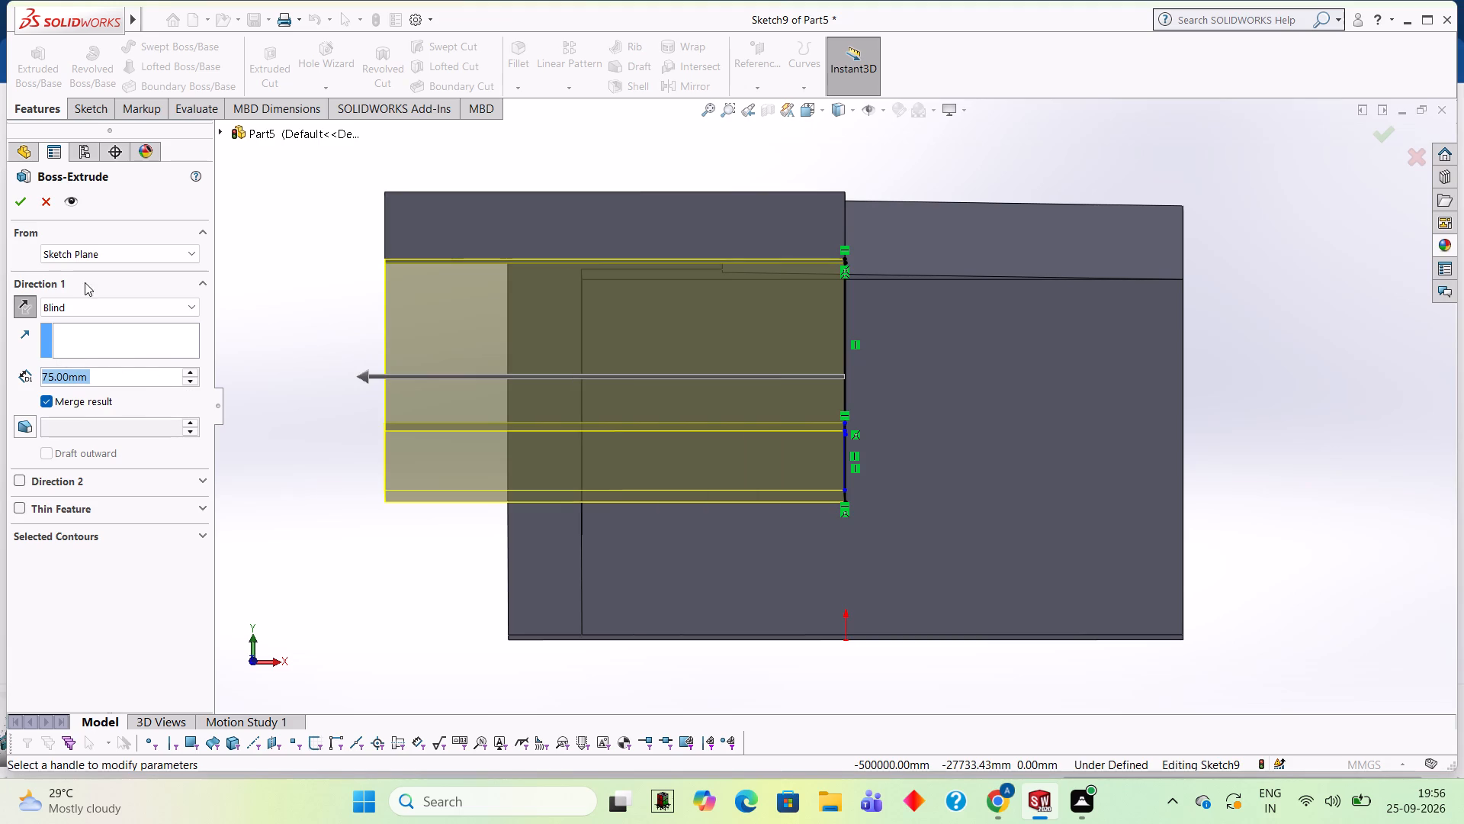
left_click(17, 199)
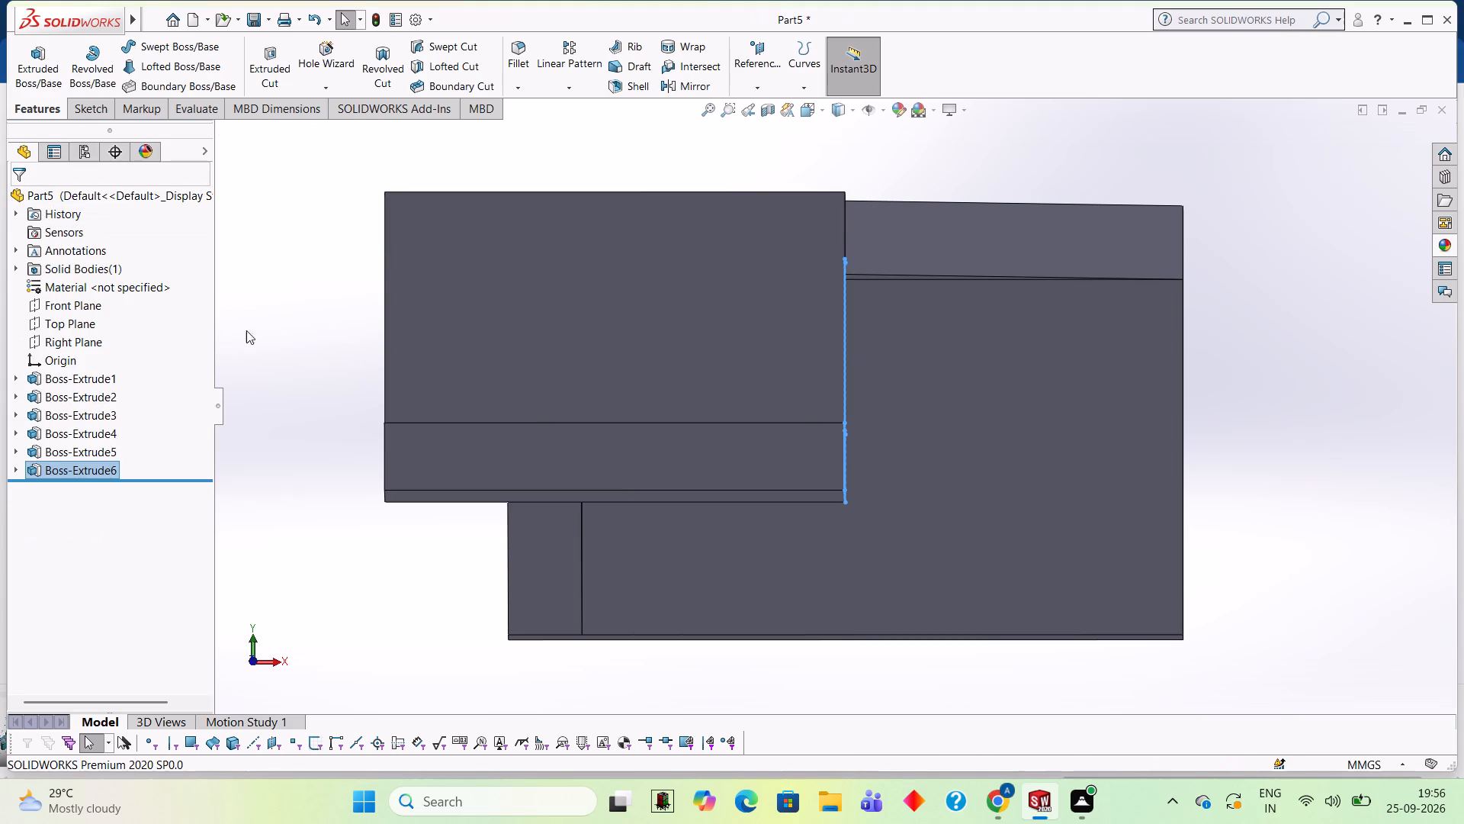
left_click(264, 330)
Start a sketch on the L-shaped end face of the front section and view it face-on.
middle_click_drag(1209, 362, 1084, 317)
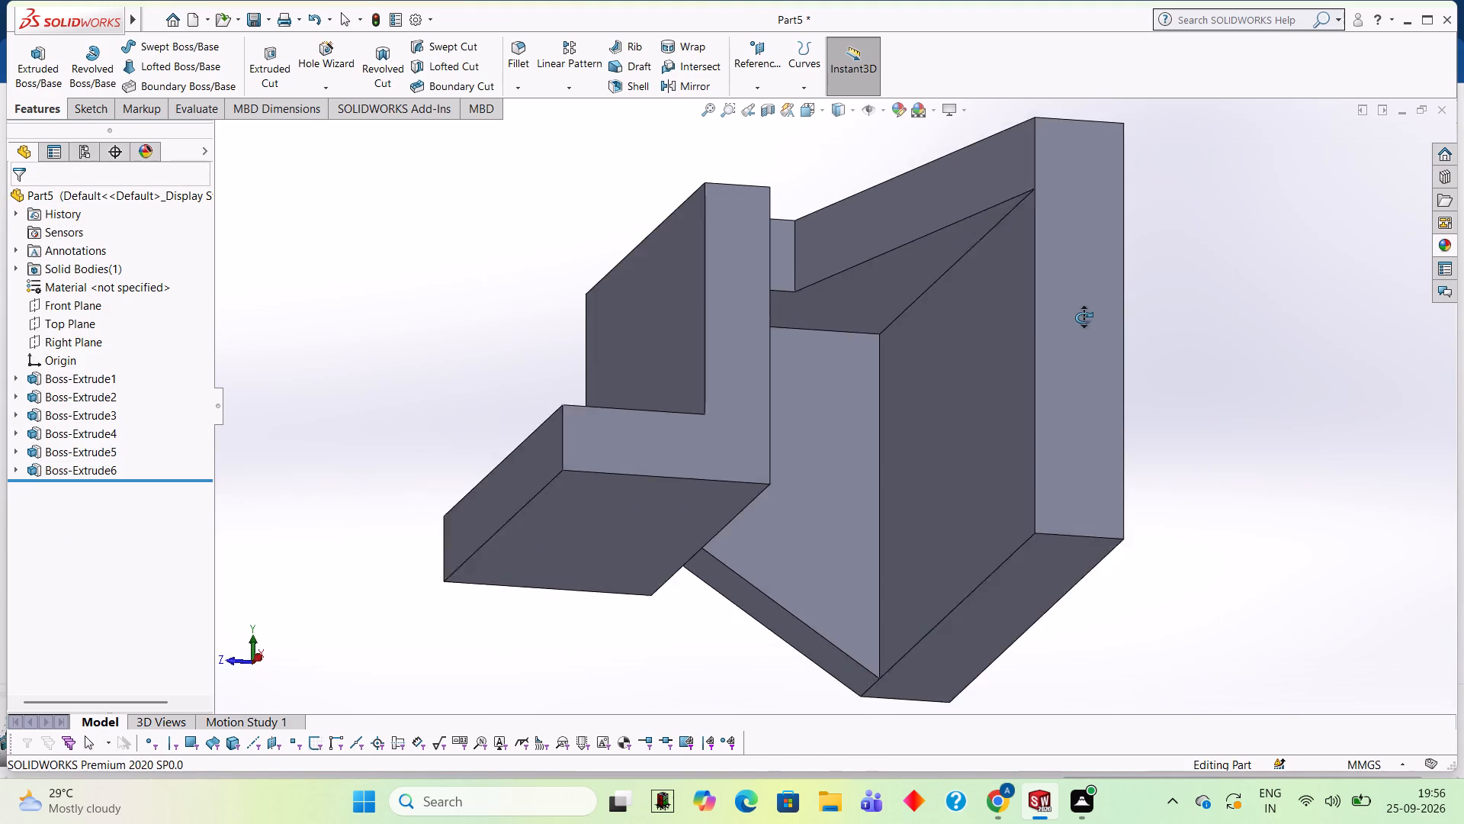
middle_click_drag(1084, 317, 1073, 365)
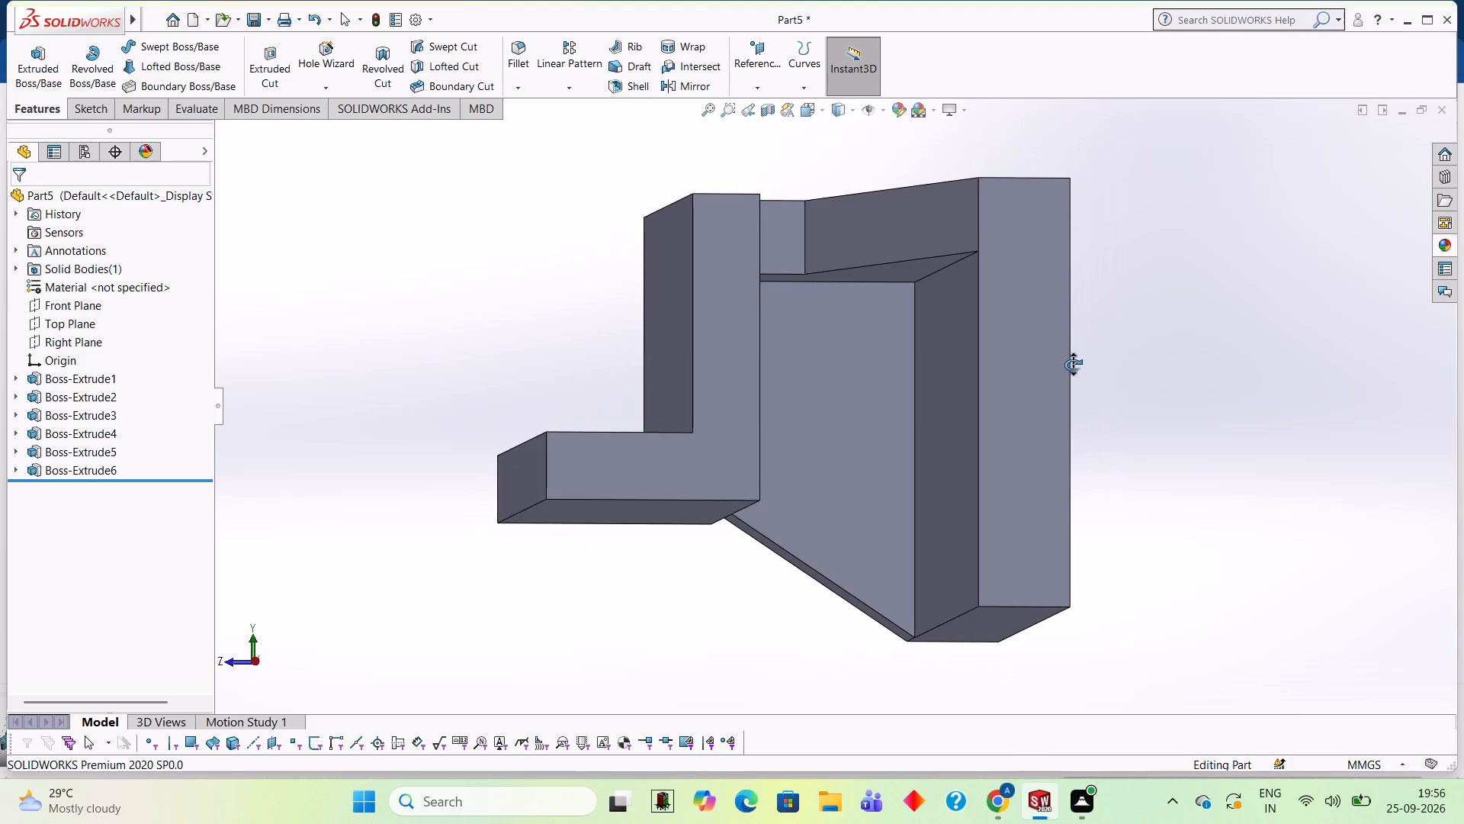
middle_click_drag(1073, 365, 1056, 381)
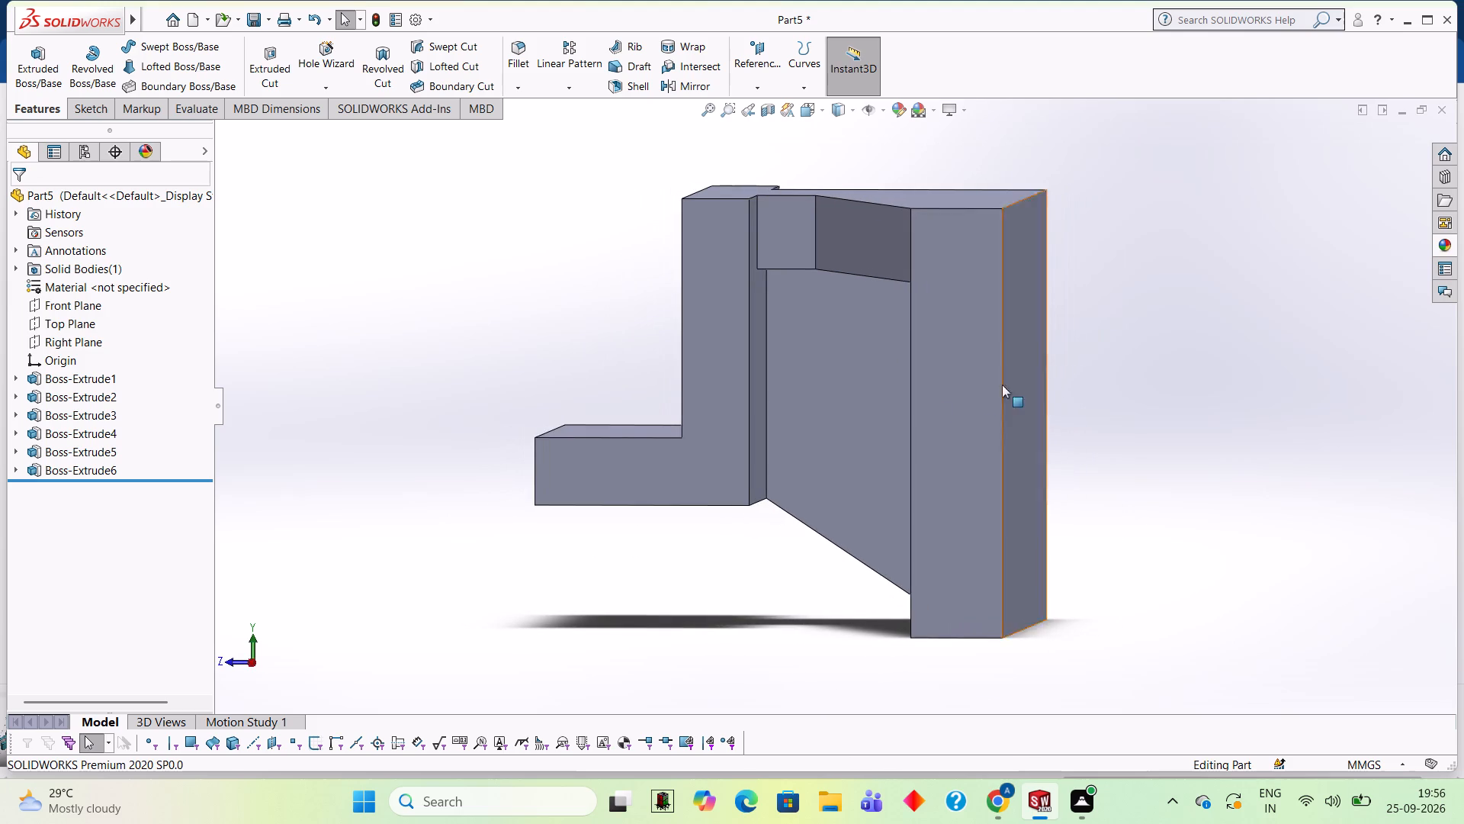
left_click(725, 302)
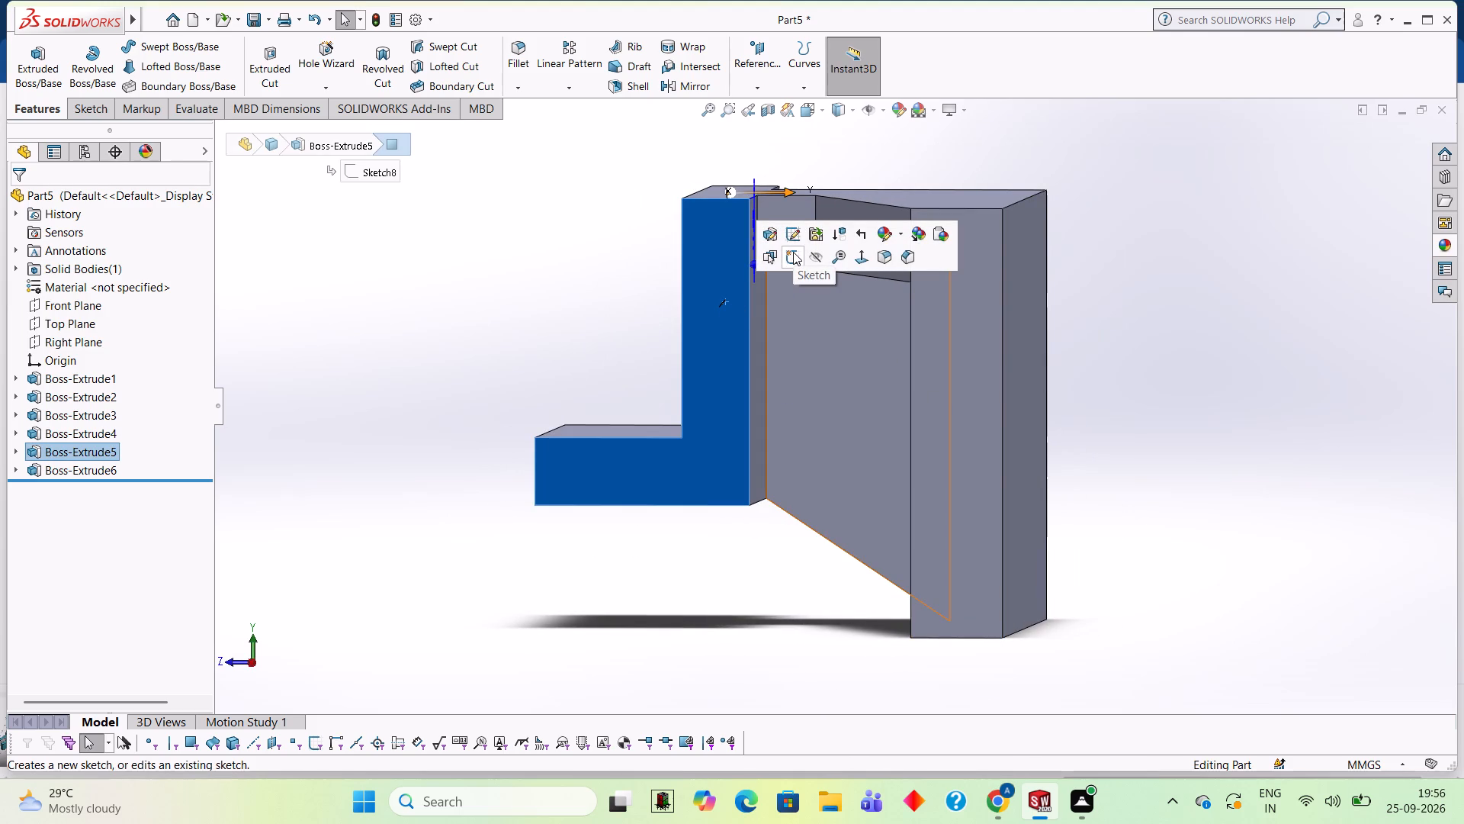
left_click(793, 252)
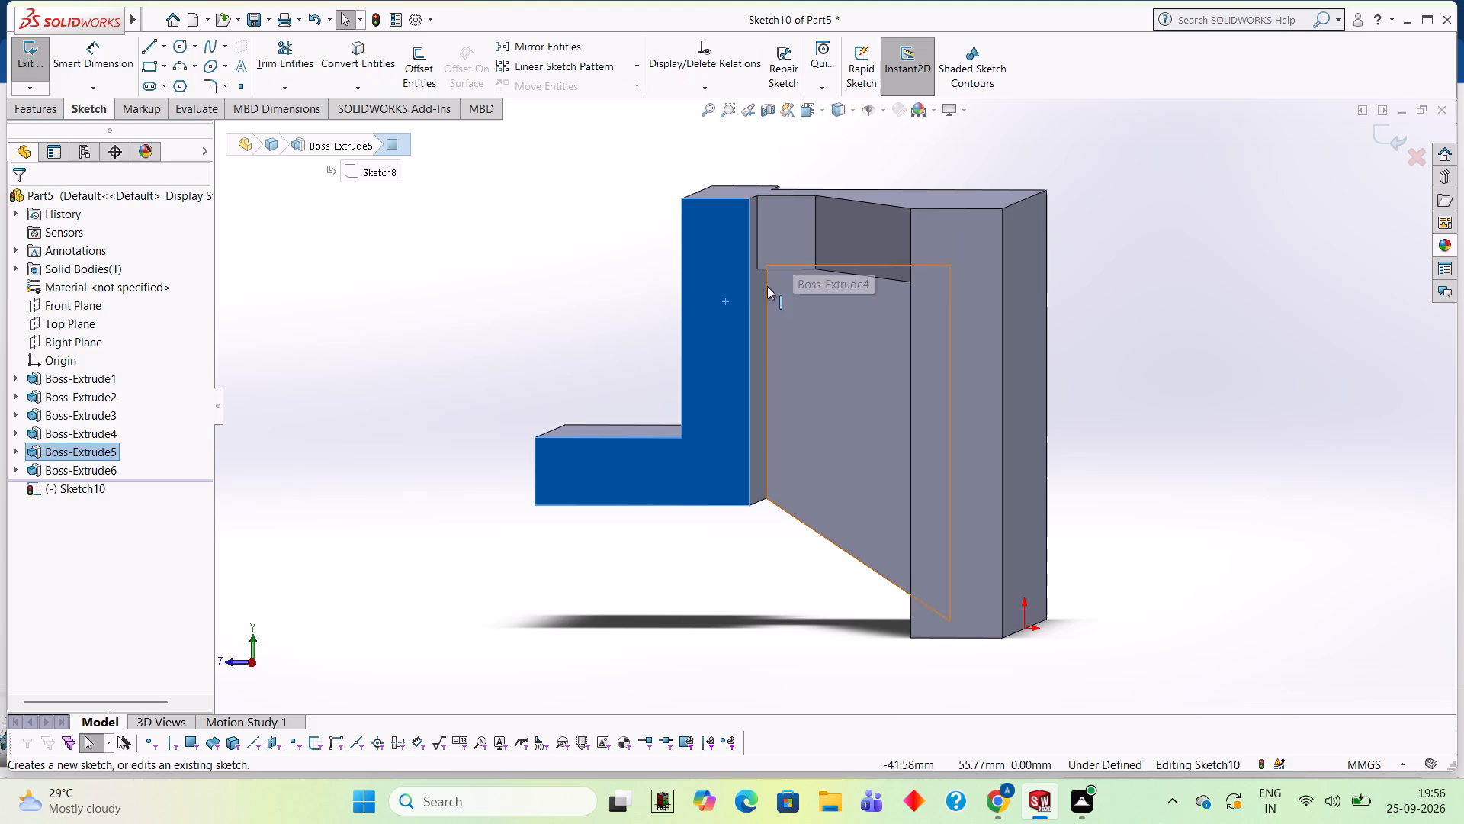
key("ctrl+8")
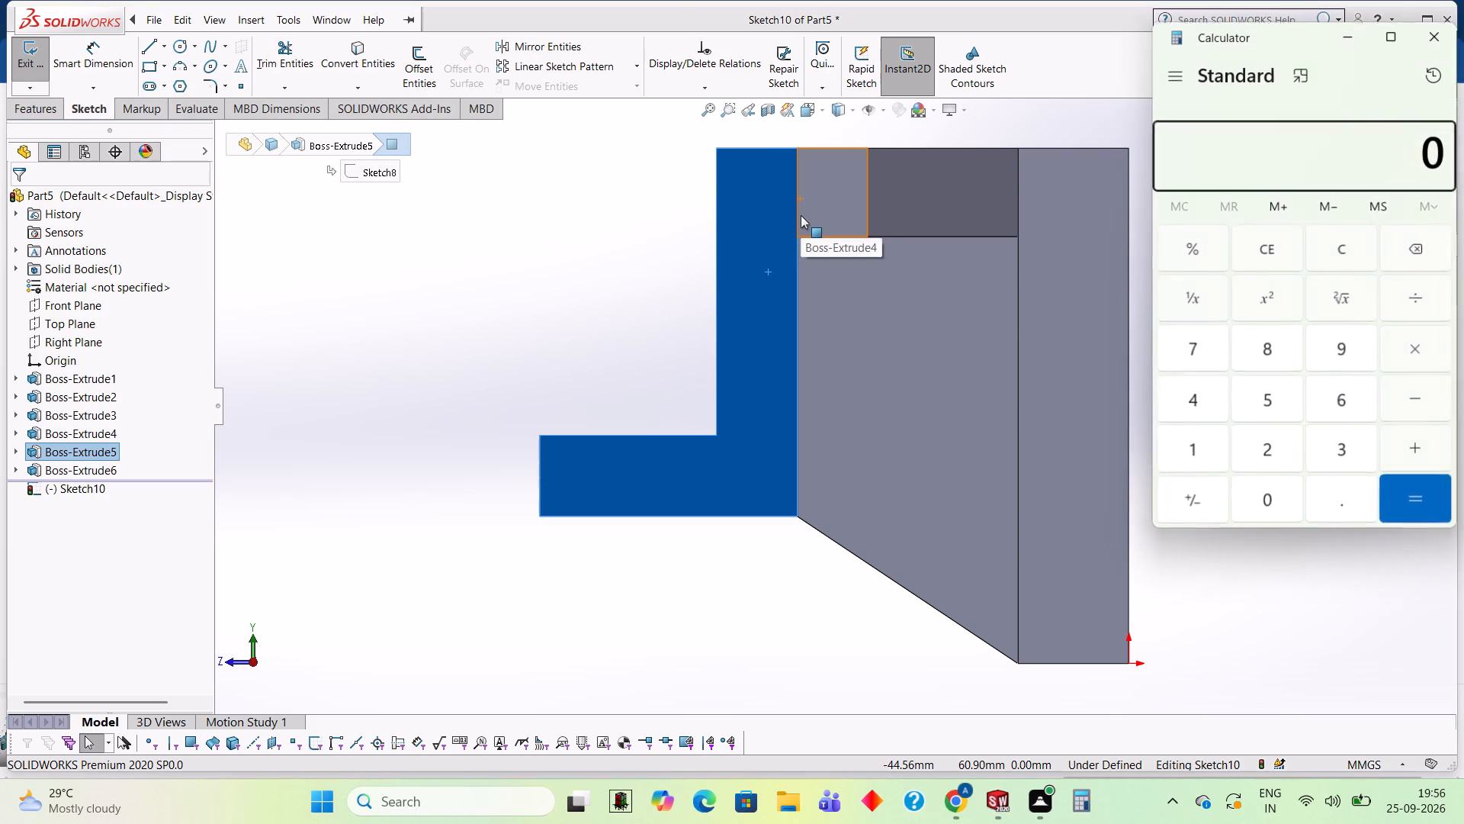
Work out 31 − 11 in Calculator, and close it.
key("3")
key("1")
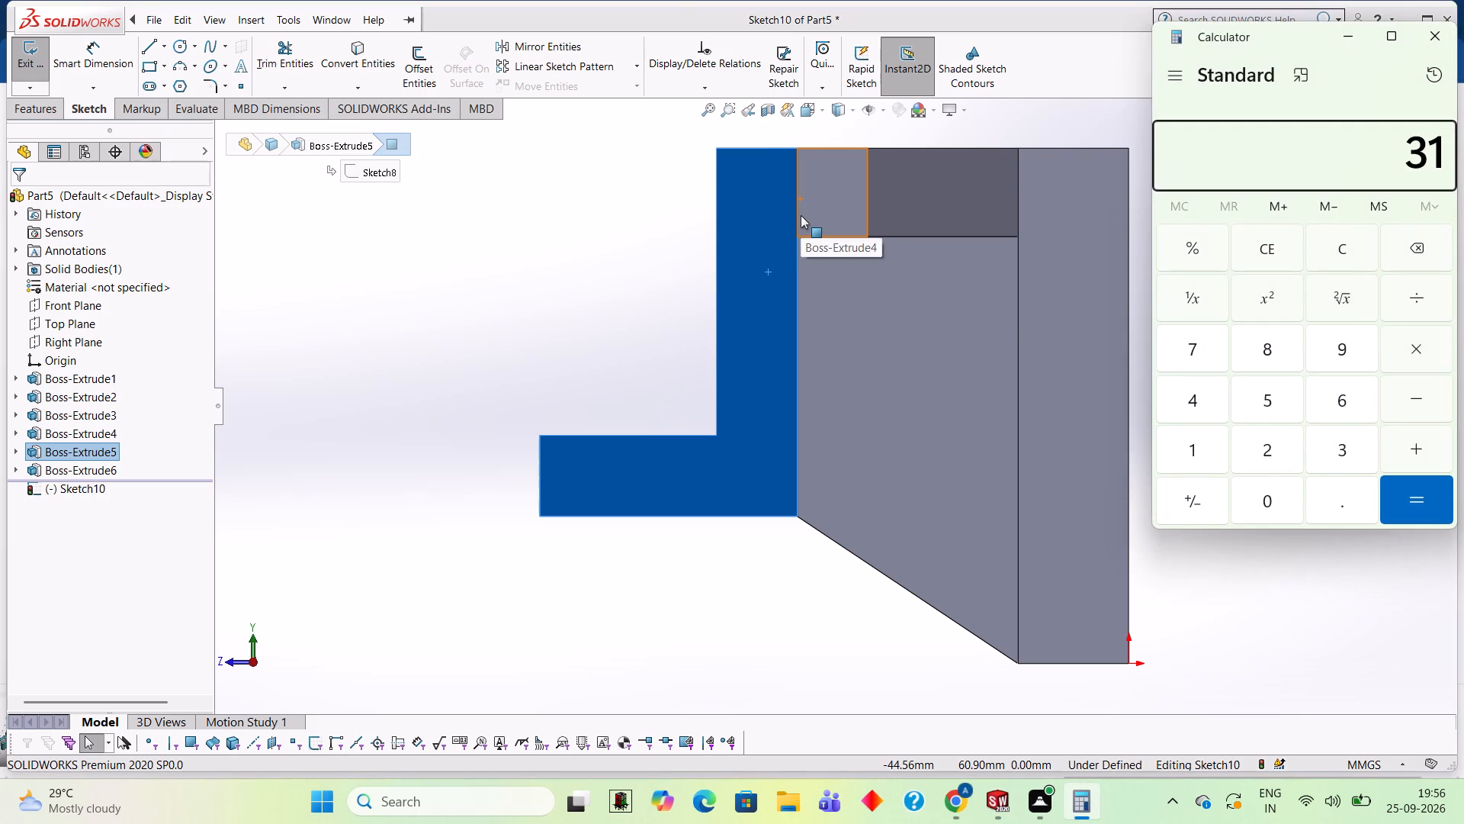
type("-11")
key("Return")
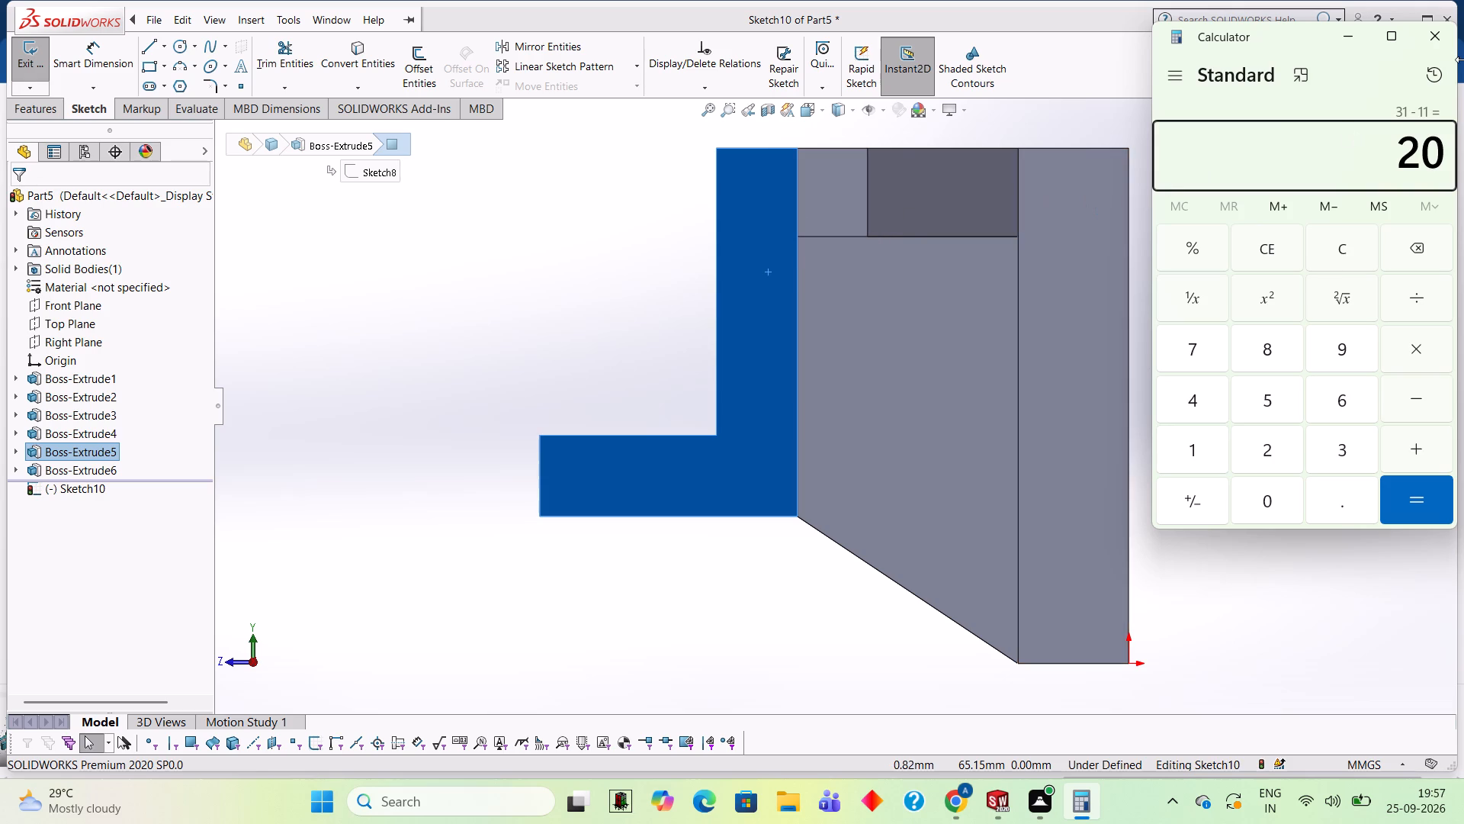
left_click(1441, 38)
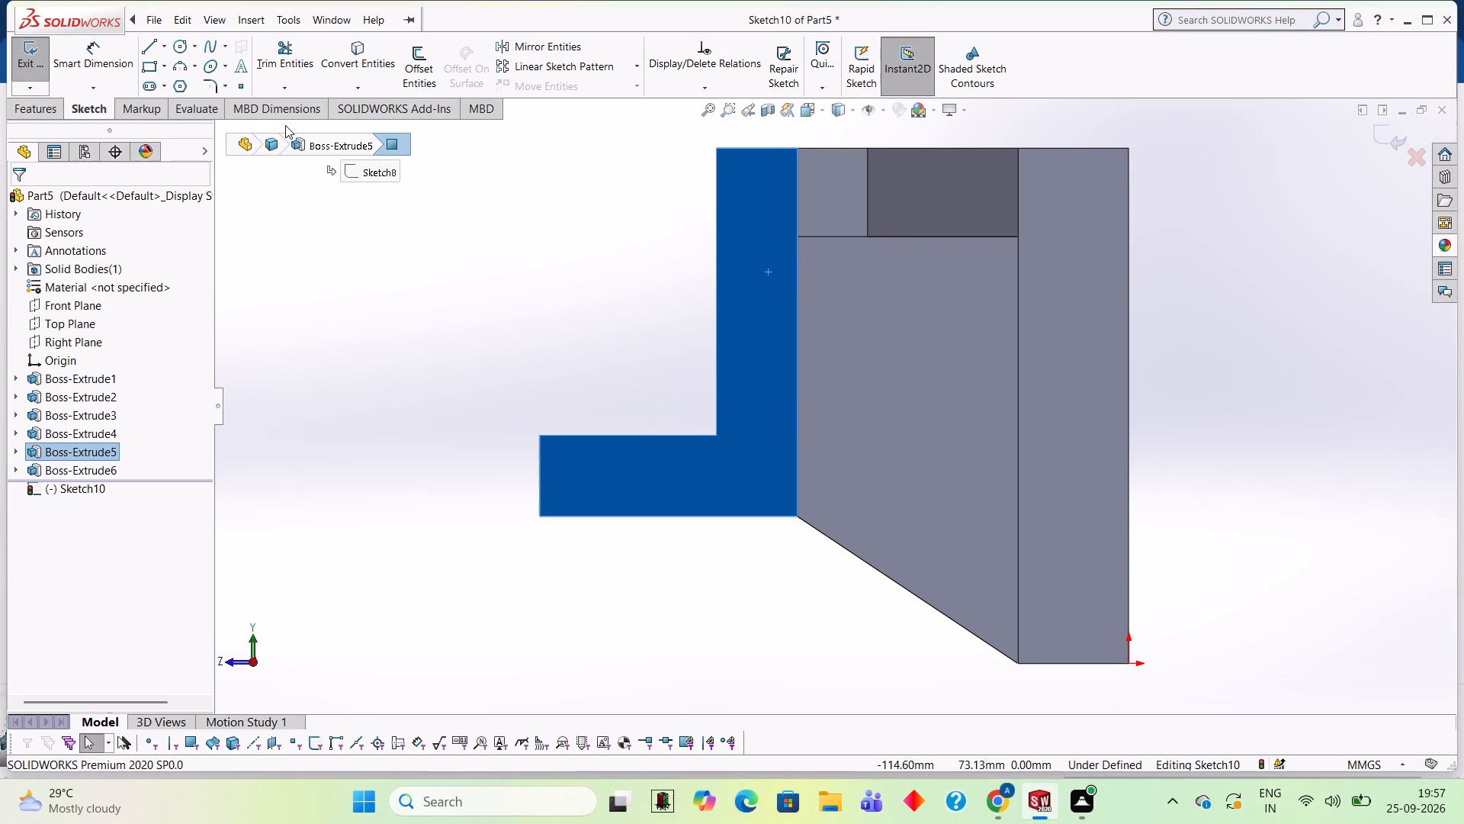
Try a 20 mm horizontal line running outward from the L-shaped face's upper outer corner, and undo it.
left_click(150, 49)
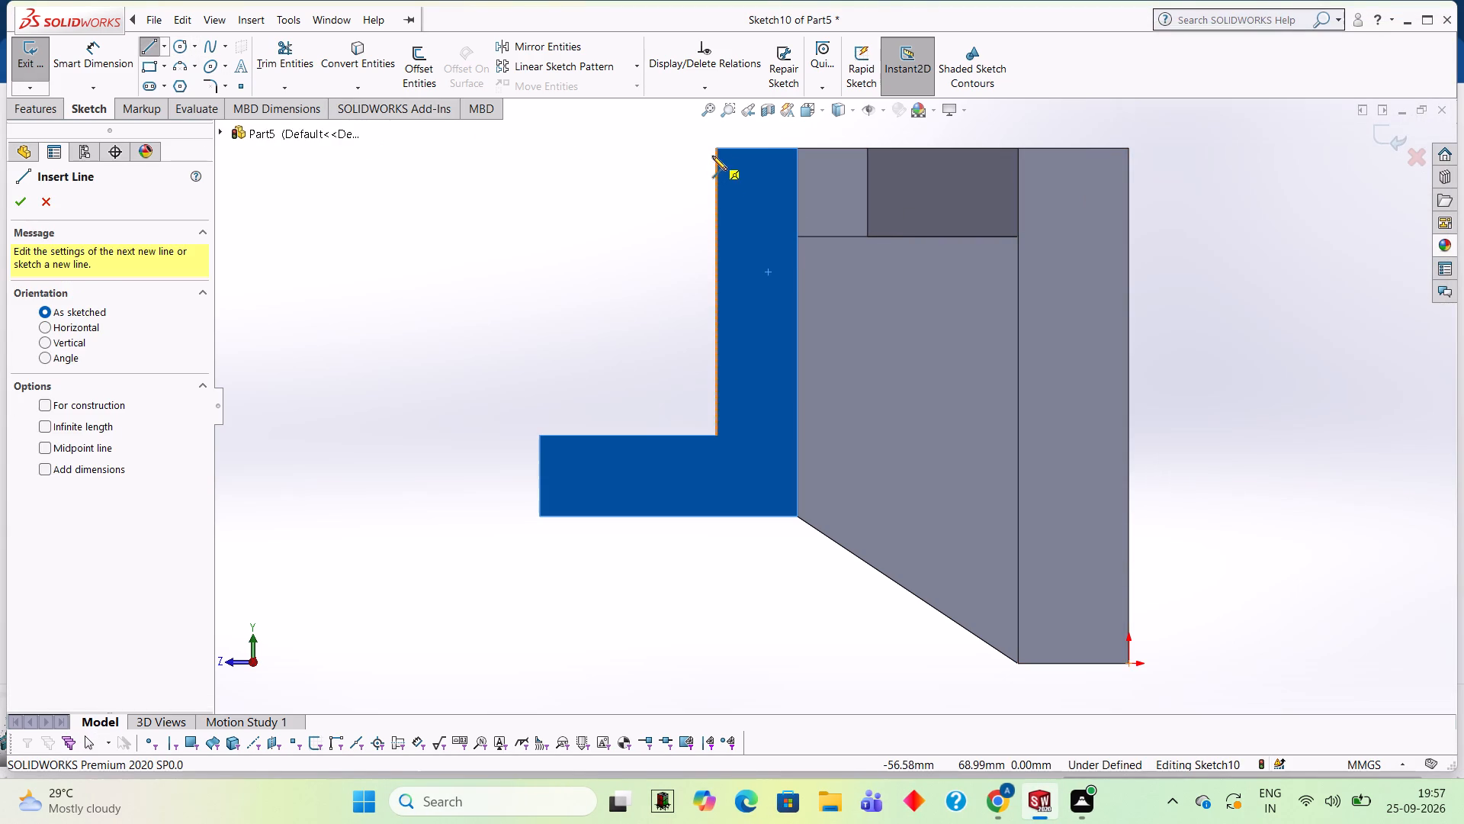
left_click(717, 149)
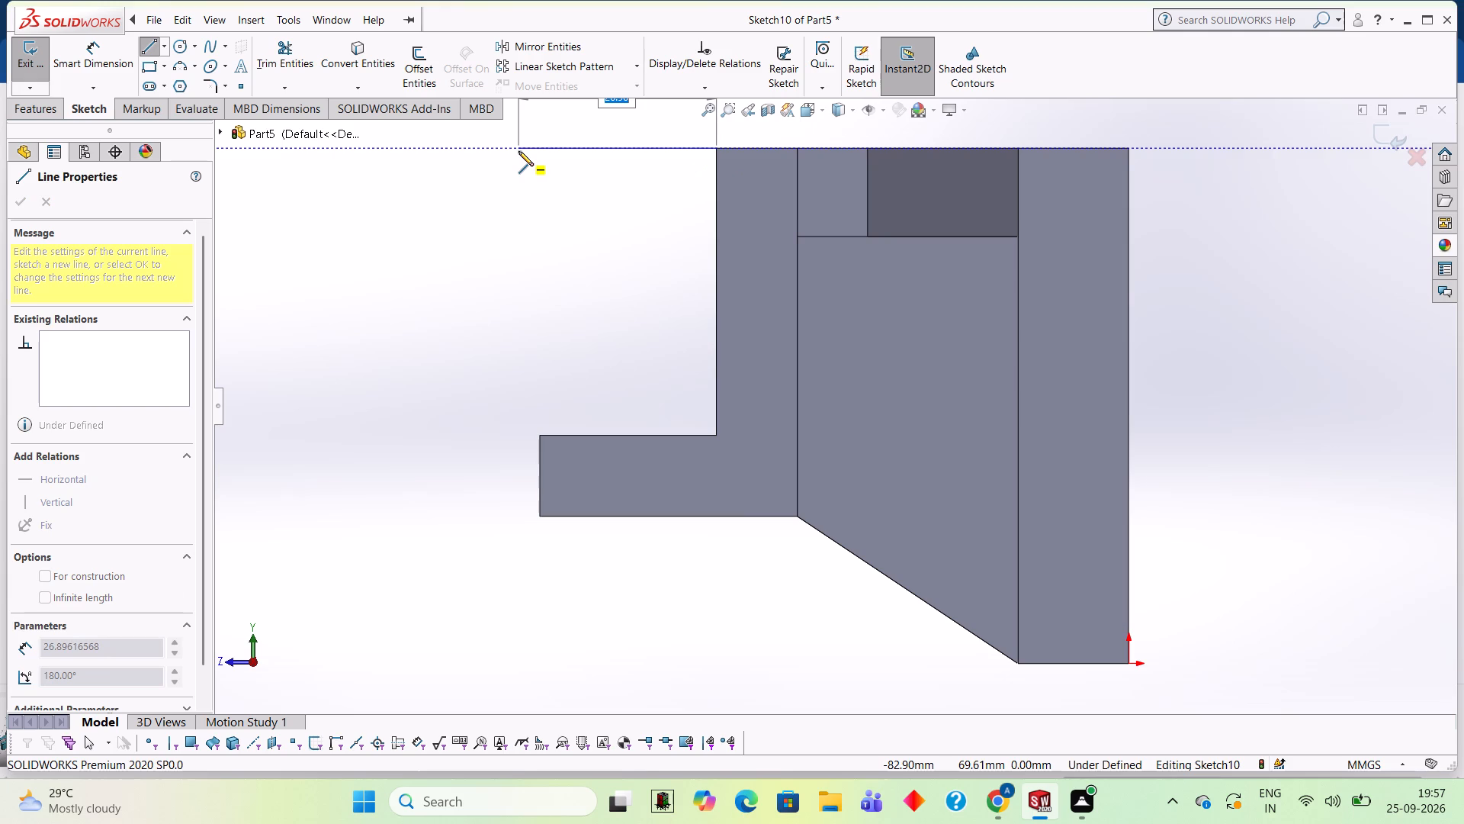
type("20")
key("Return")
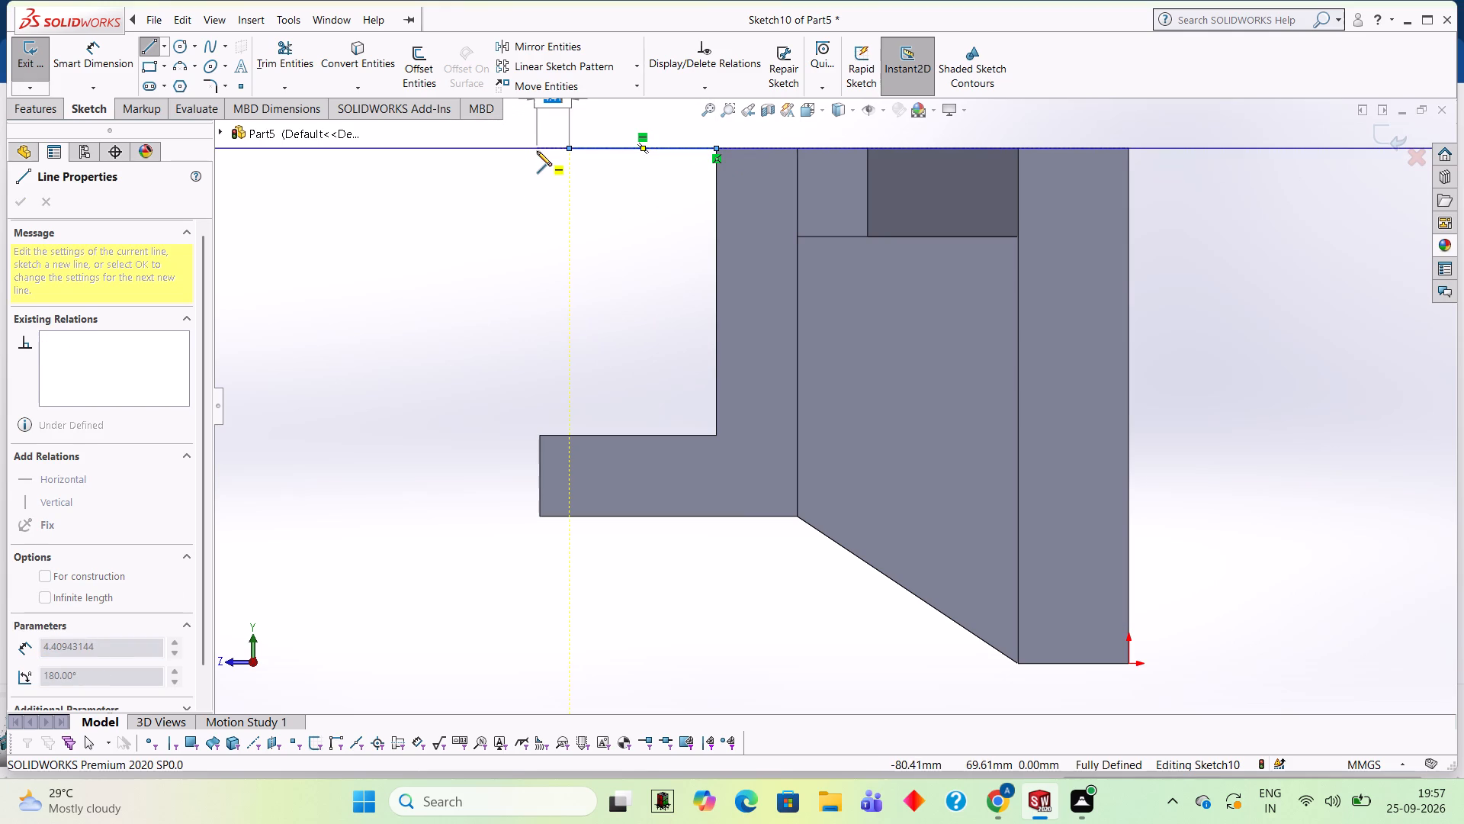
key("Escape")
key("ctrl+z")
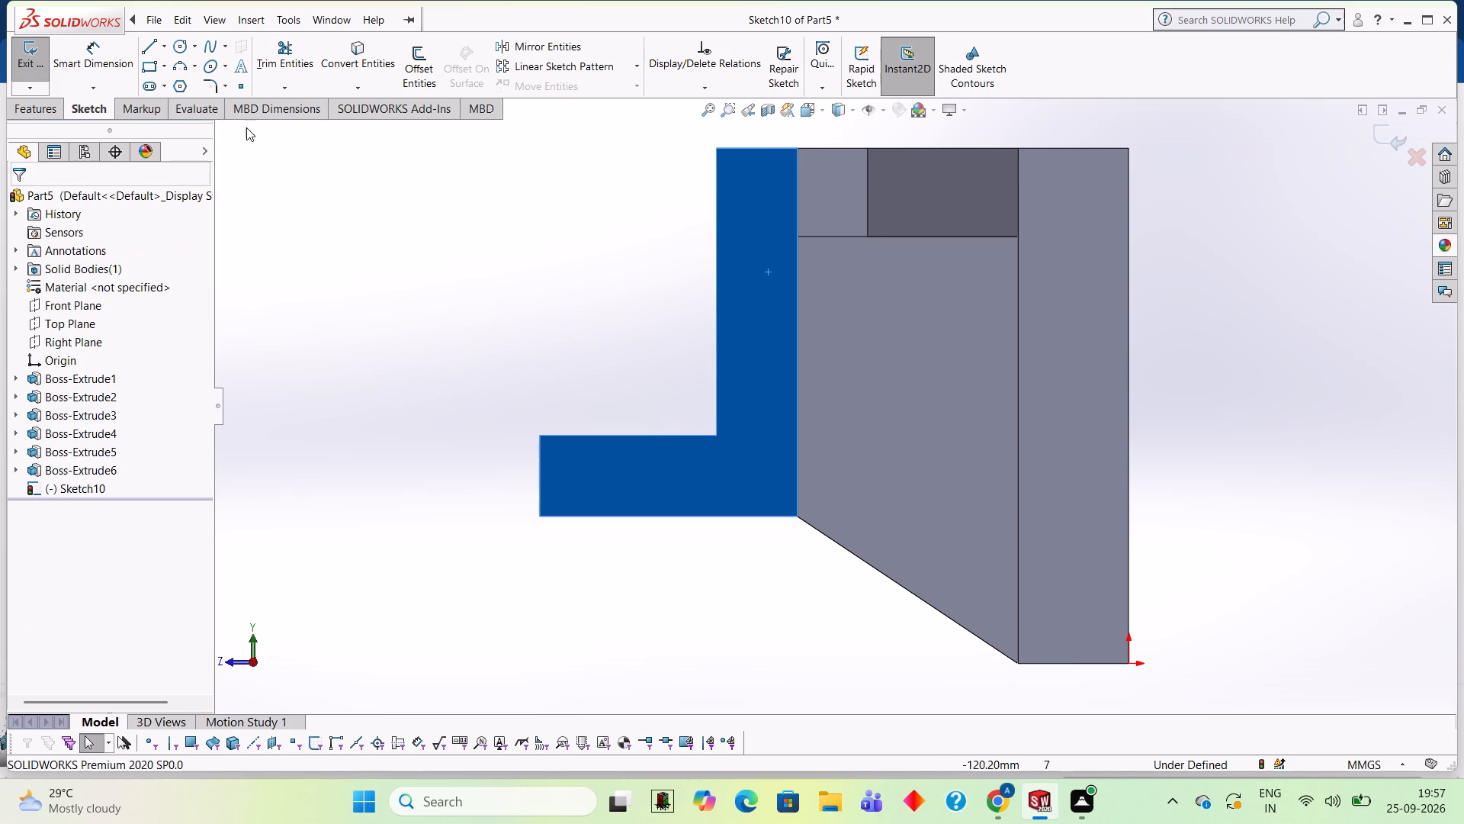
Sketch a closed rectangle from lines, 24 mm wide and 11 mm high, outward from the L-shaped face's upper outer corner, above the lower arm.
left_click(156, 43)
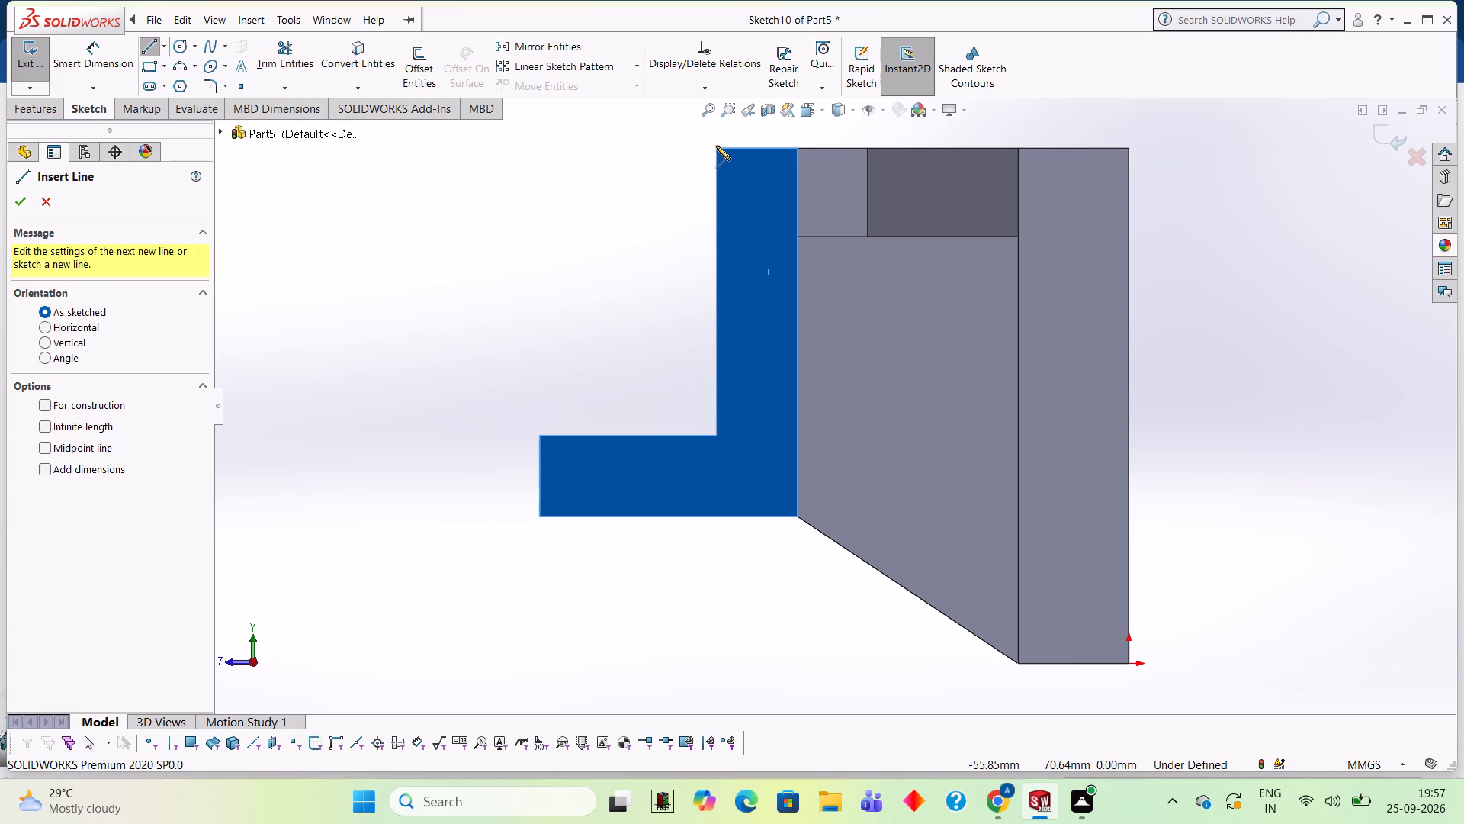
left_click(714, 150)
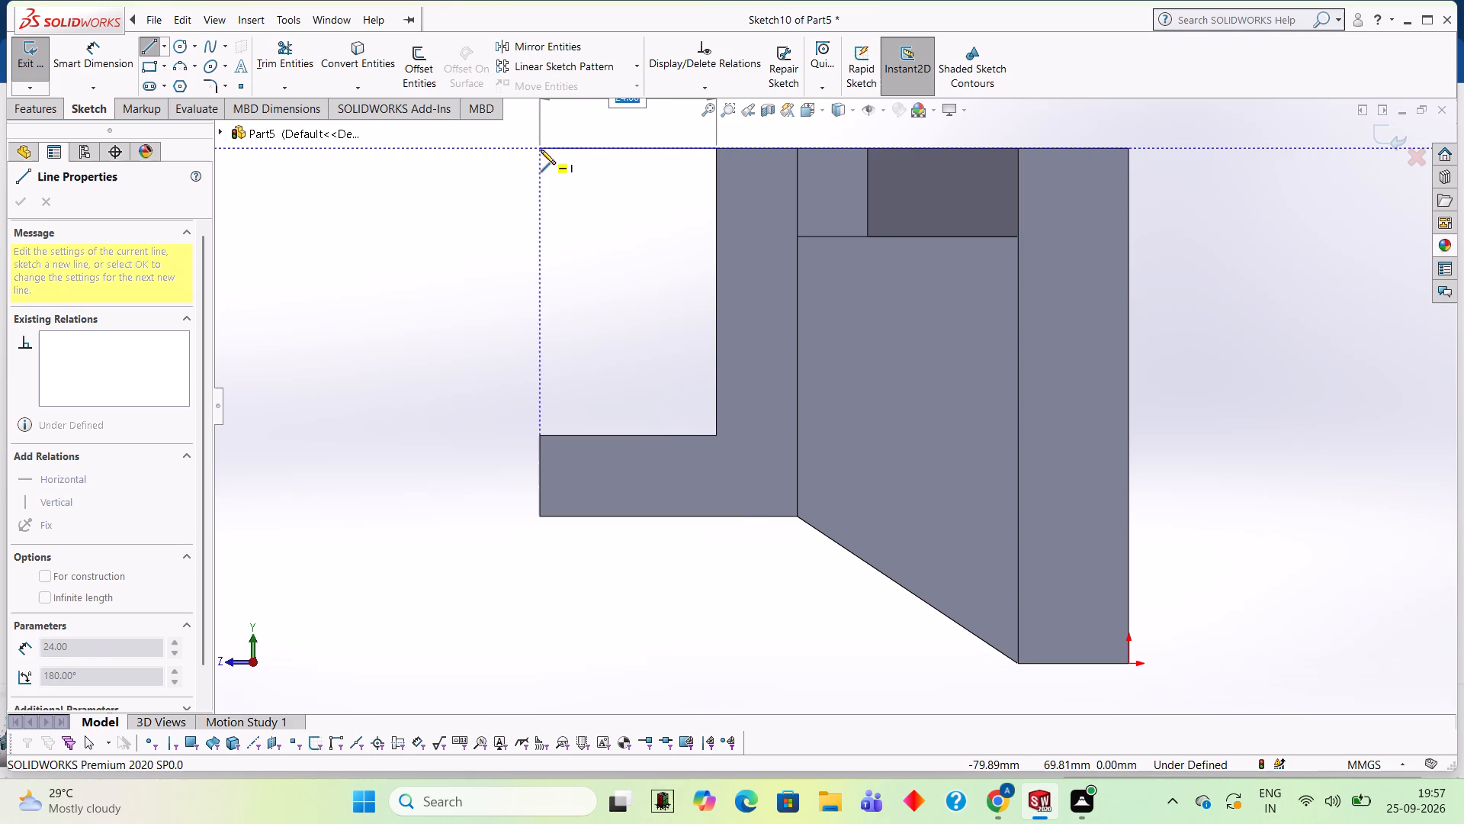
left_click(541, 150)
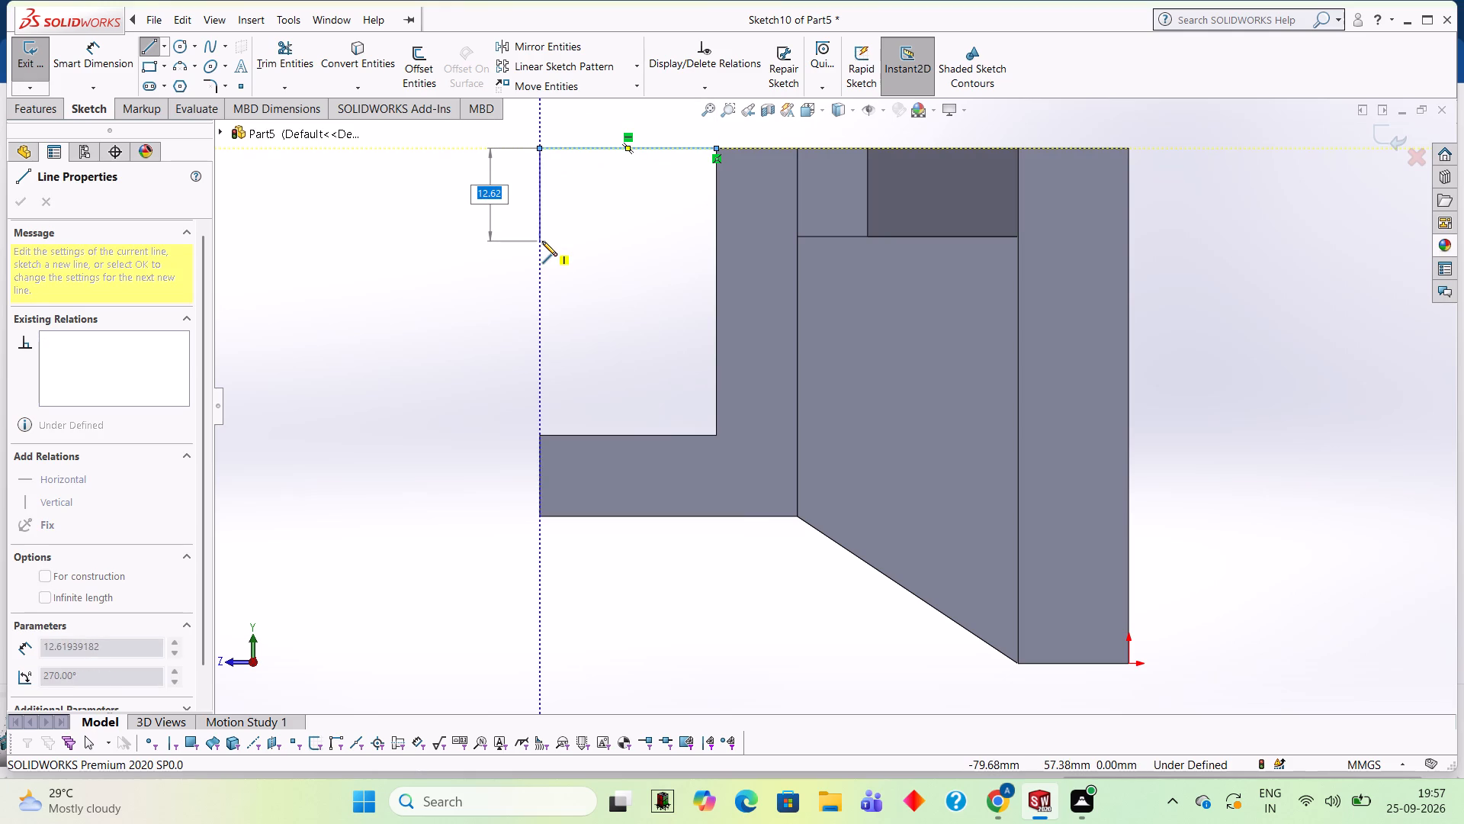
type("11")
key("Return")
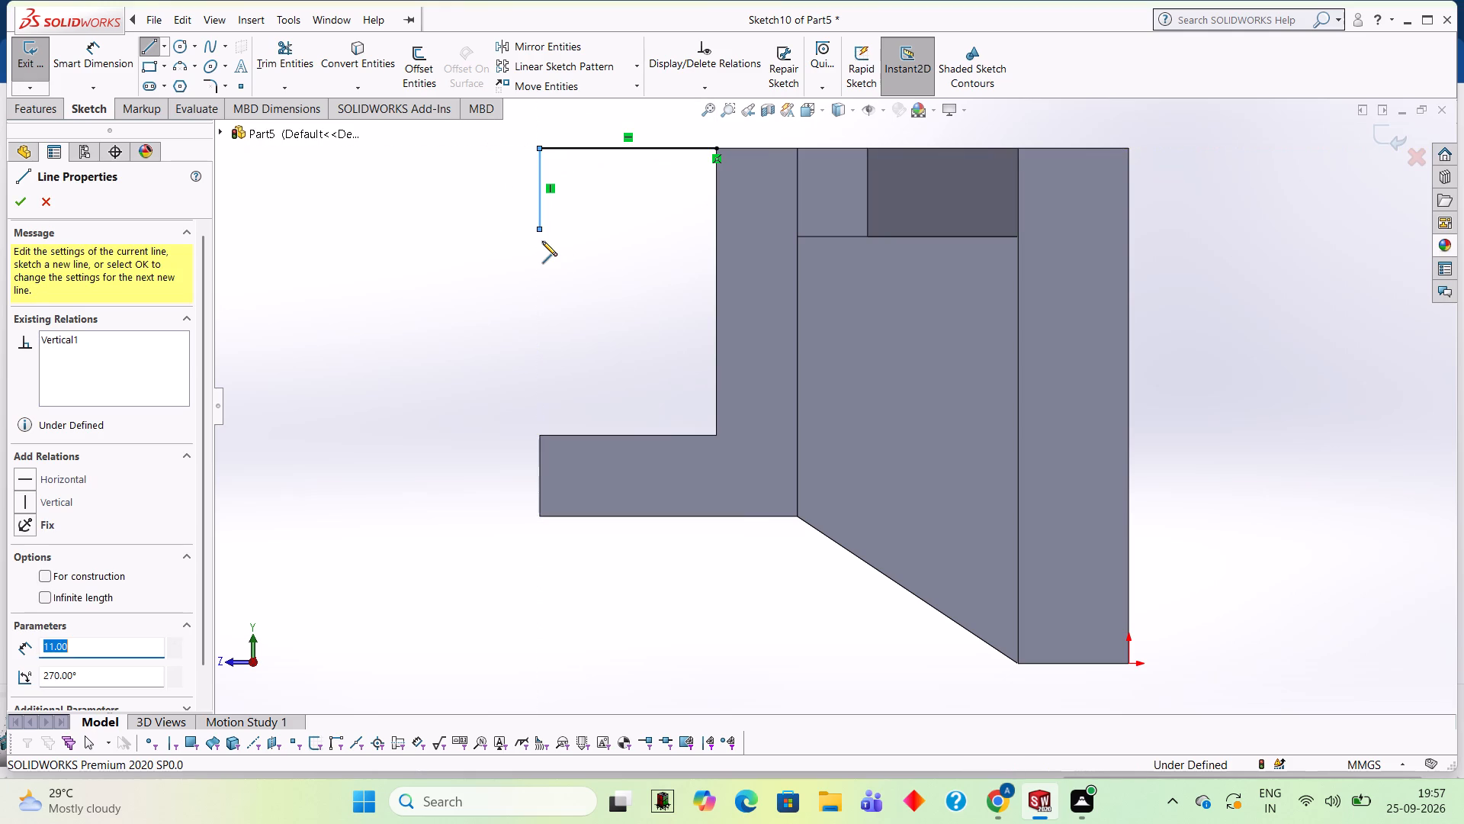
left_click(715, 230)
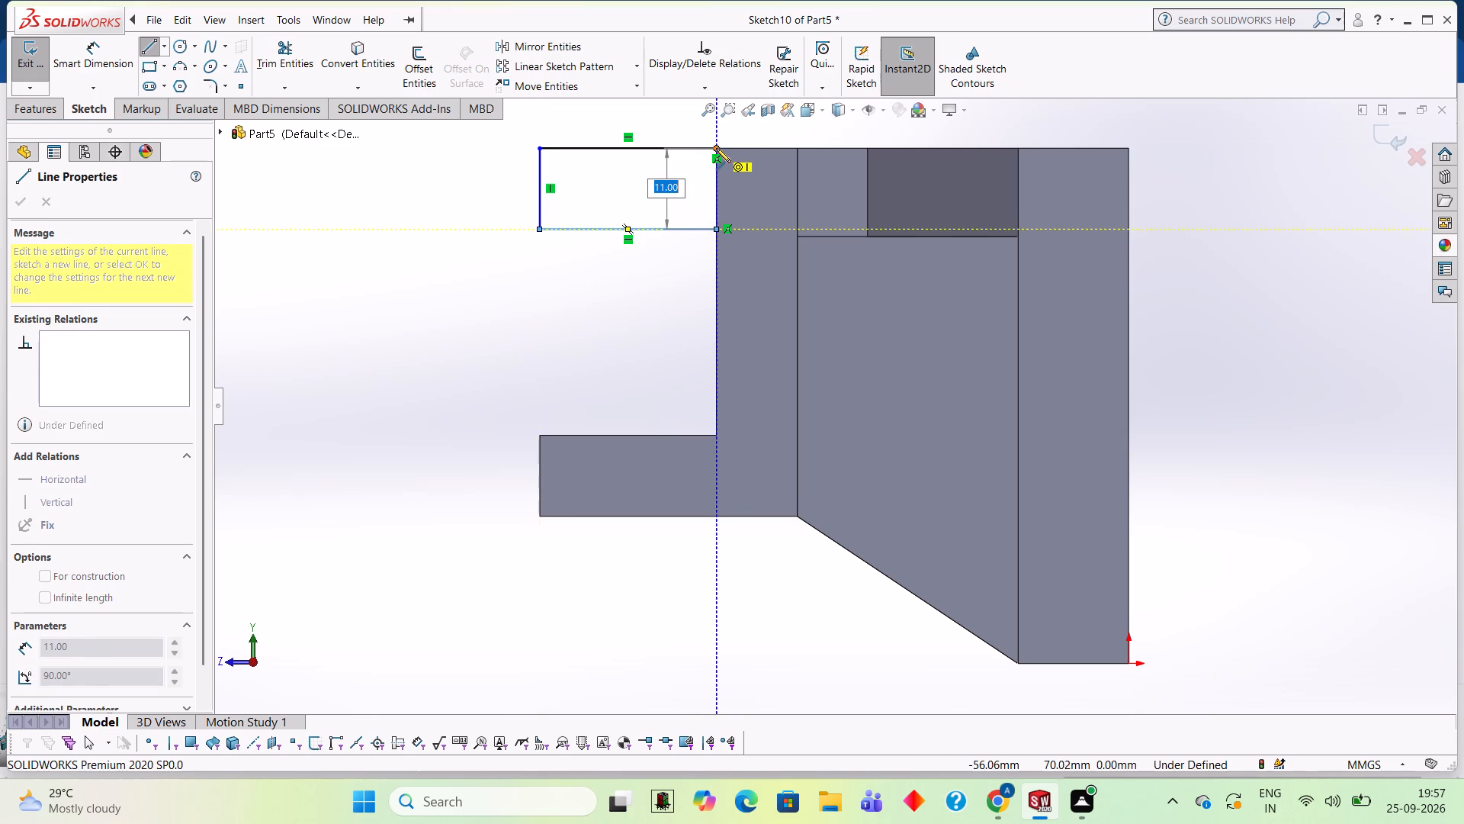
left_click(714, 147)
Extrude the 24 × 11 mm rectangle 75 mm in the reversed direction, along the front section's upper edge, with merge result on.
middle_click_drag(1243, 199, 1295, 224)
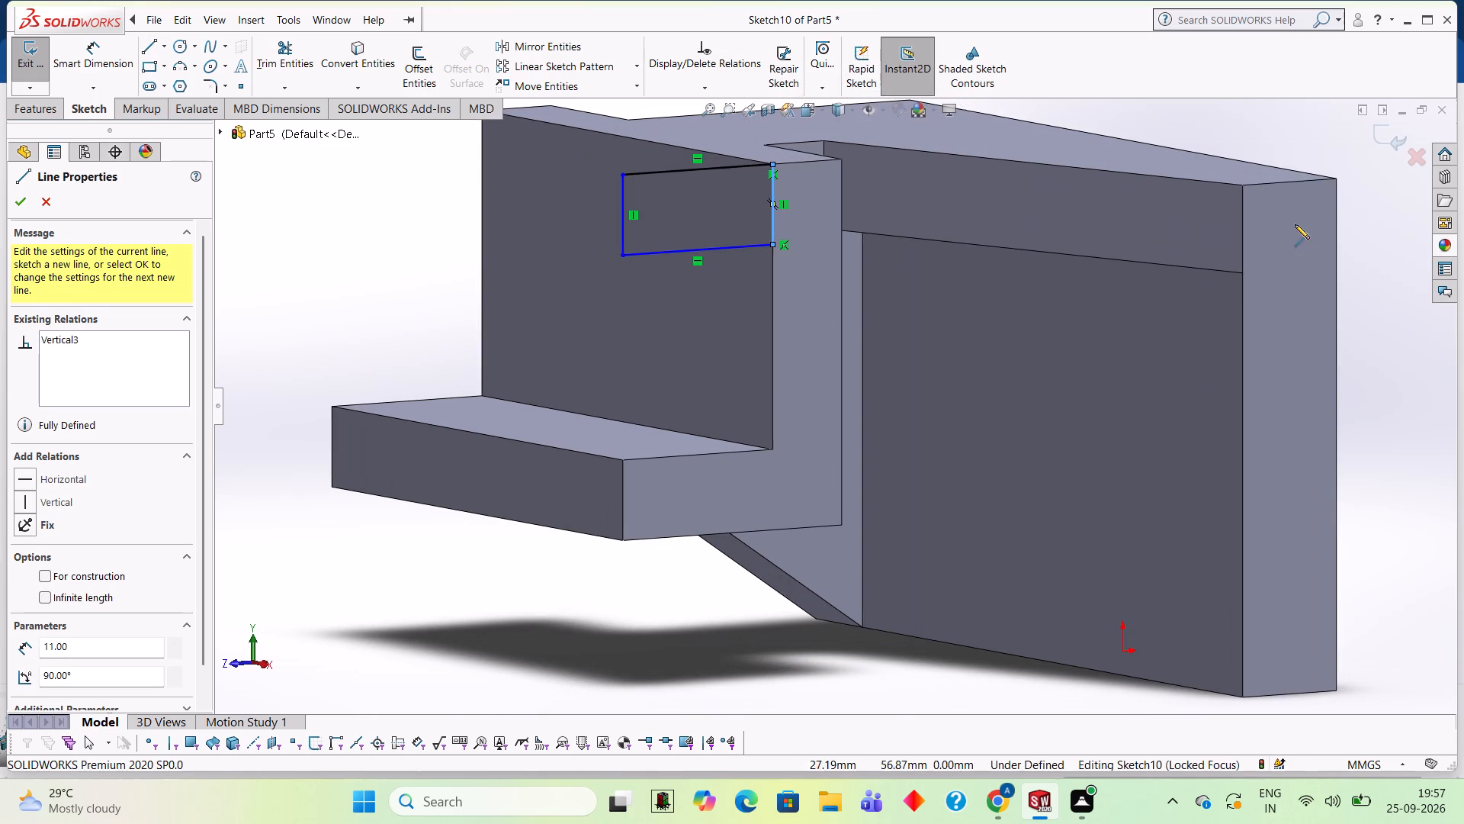
left_click(52, 111)
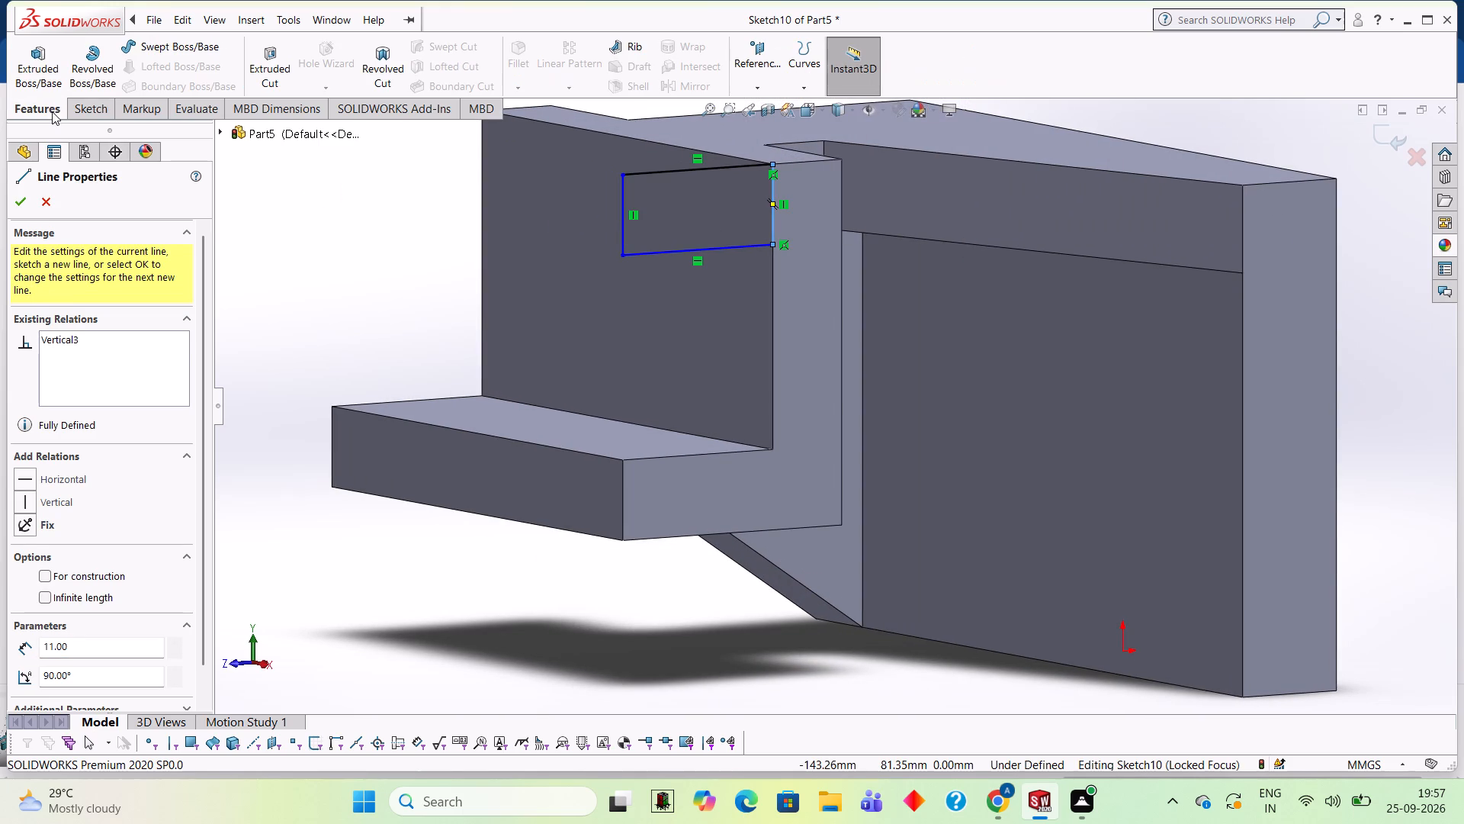
left_click(50, 91)
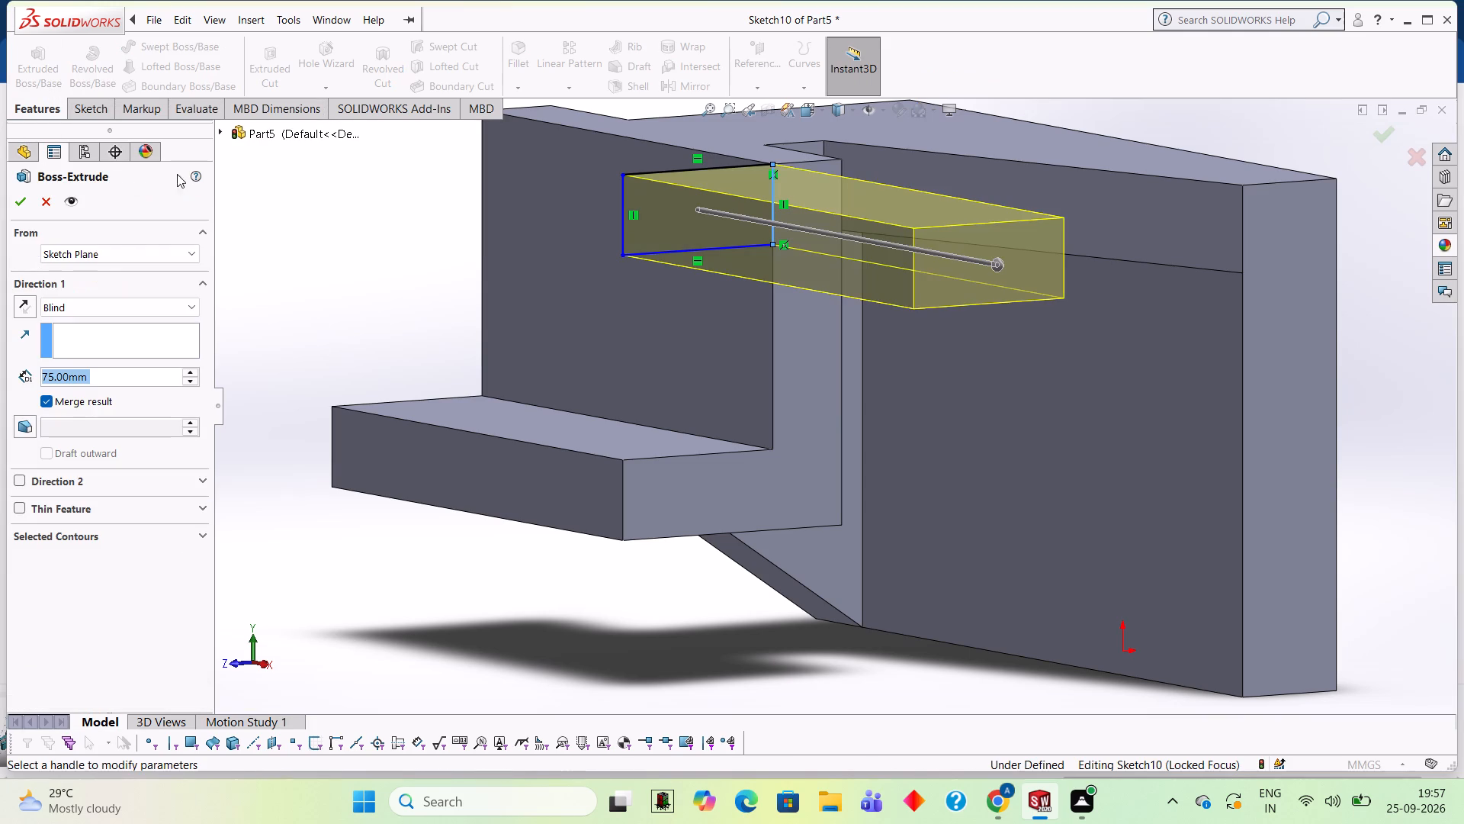
left_click(20, 312)
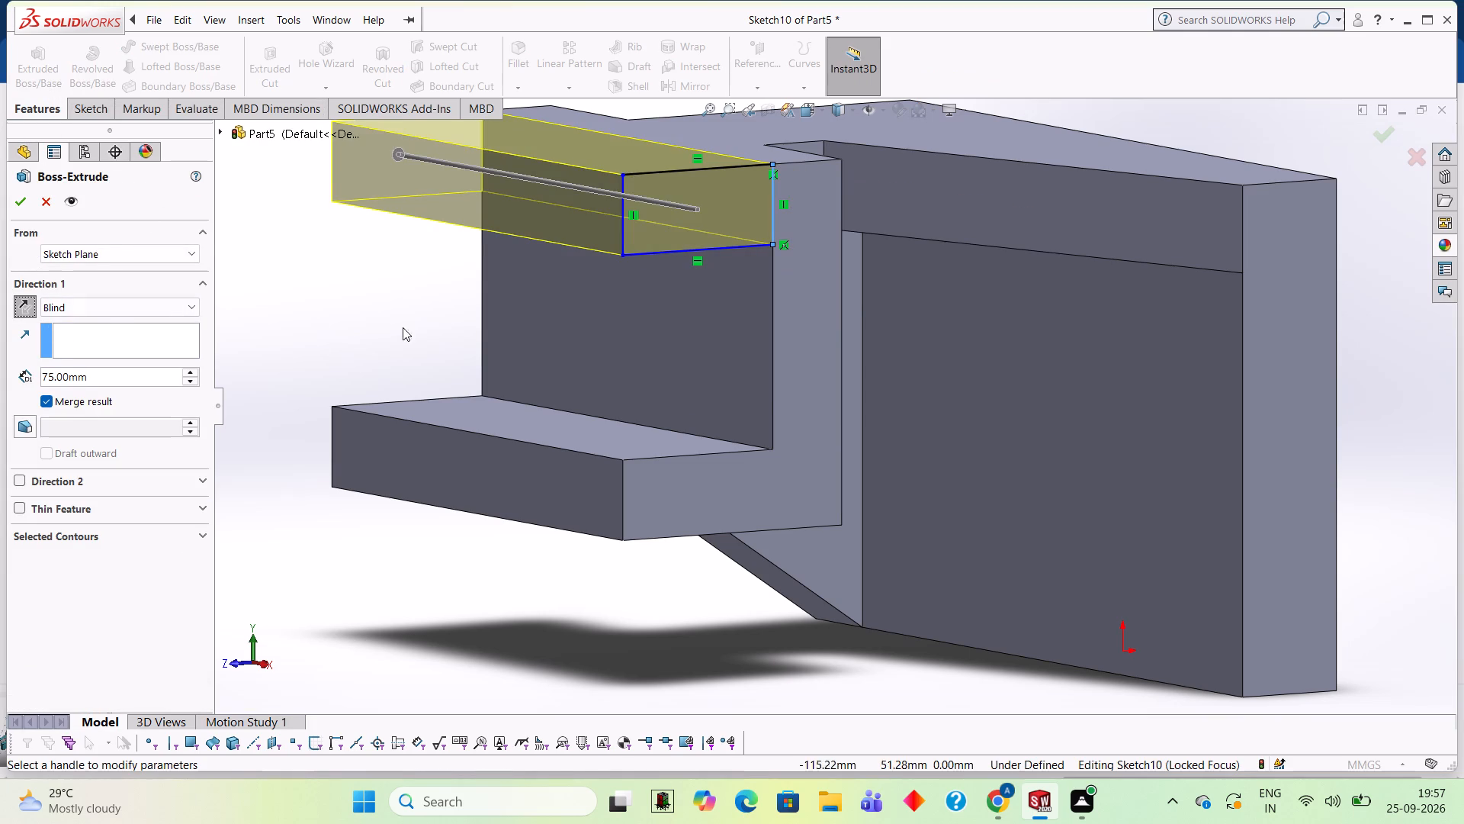
middle_click_drag(376, 313, 455, 344)
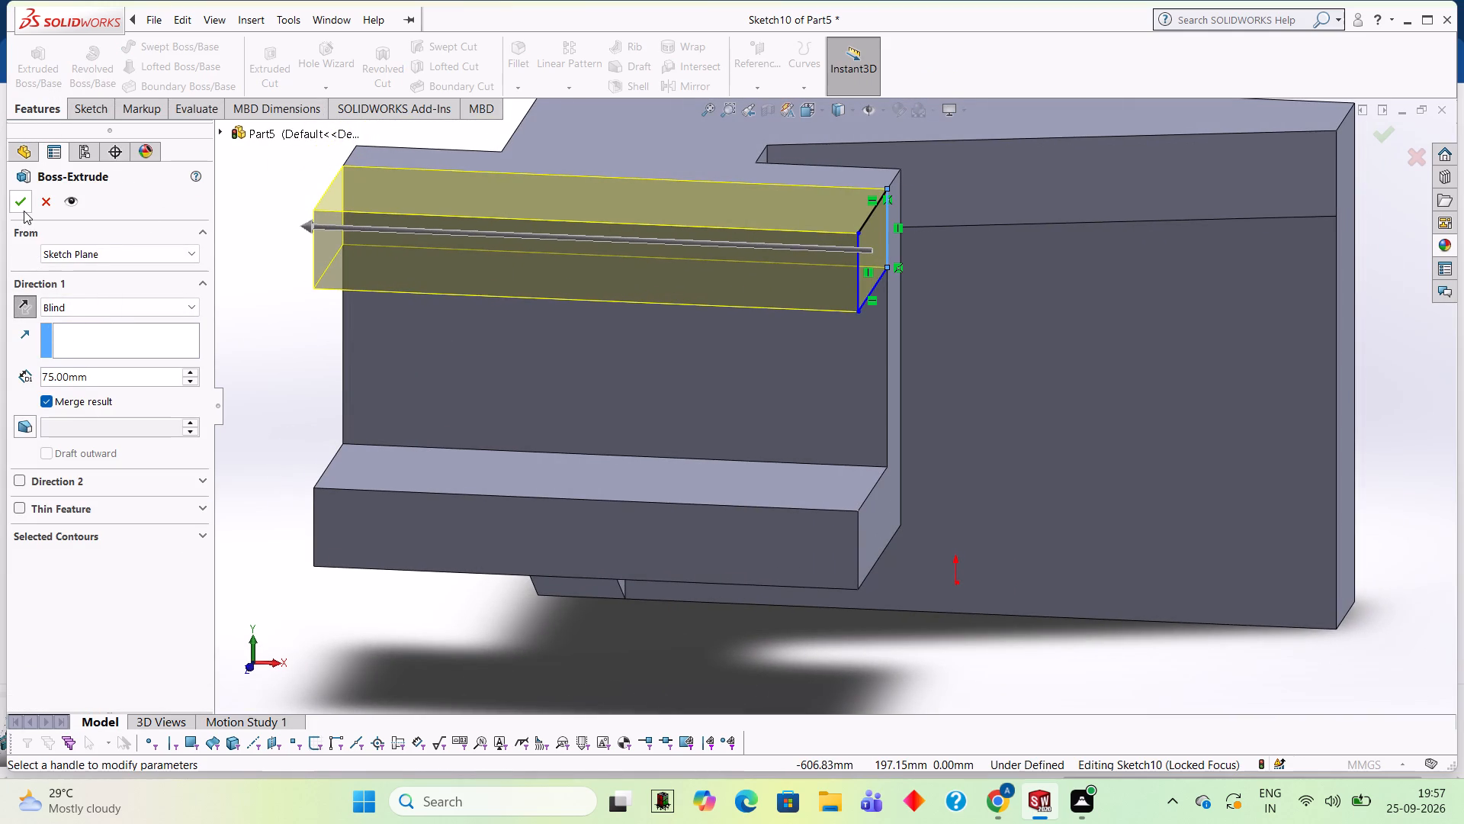
left_click(24, 211)
left_click(291, 341)
Examine the part from above, below and the sides, checking the front channel section against the web and plate.
middle_click_drag(694, 437, 646, 403)
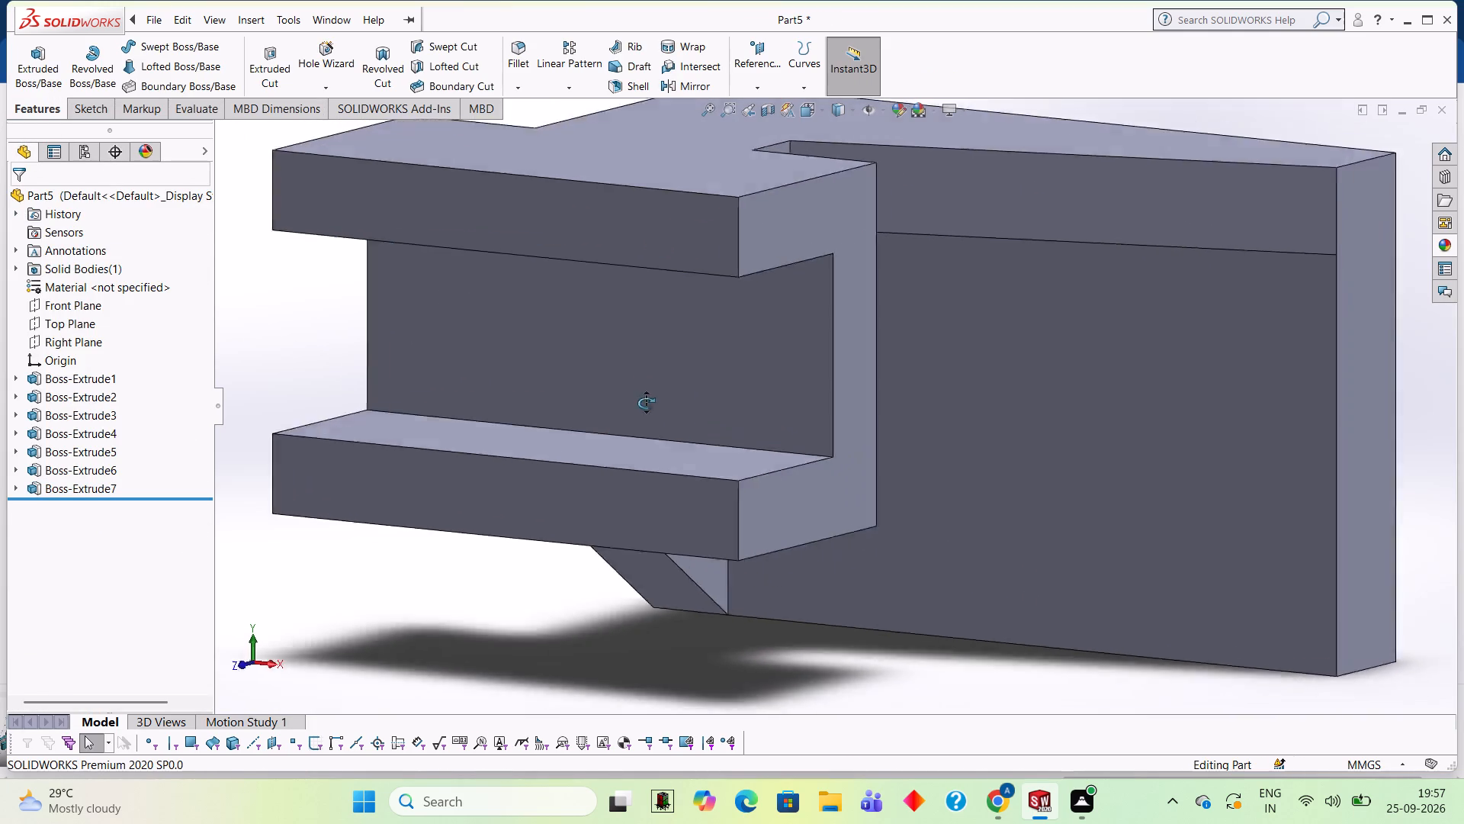
middle_click_drag(646, 403, 642, 324)
scroll(666, 343, "up", 3)
middle_click_drag(673, 357, 775, 178)
scroll(789, 198, "up", 1)
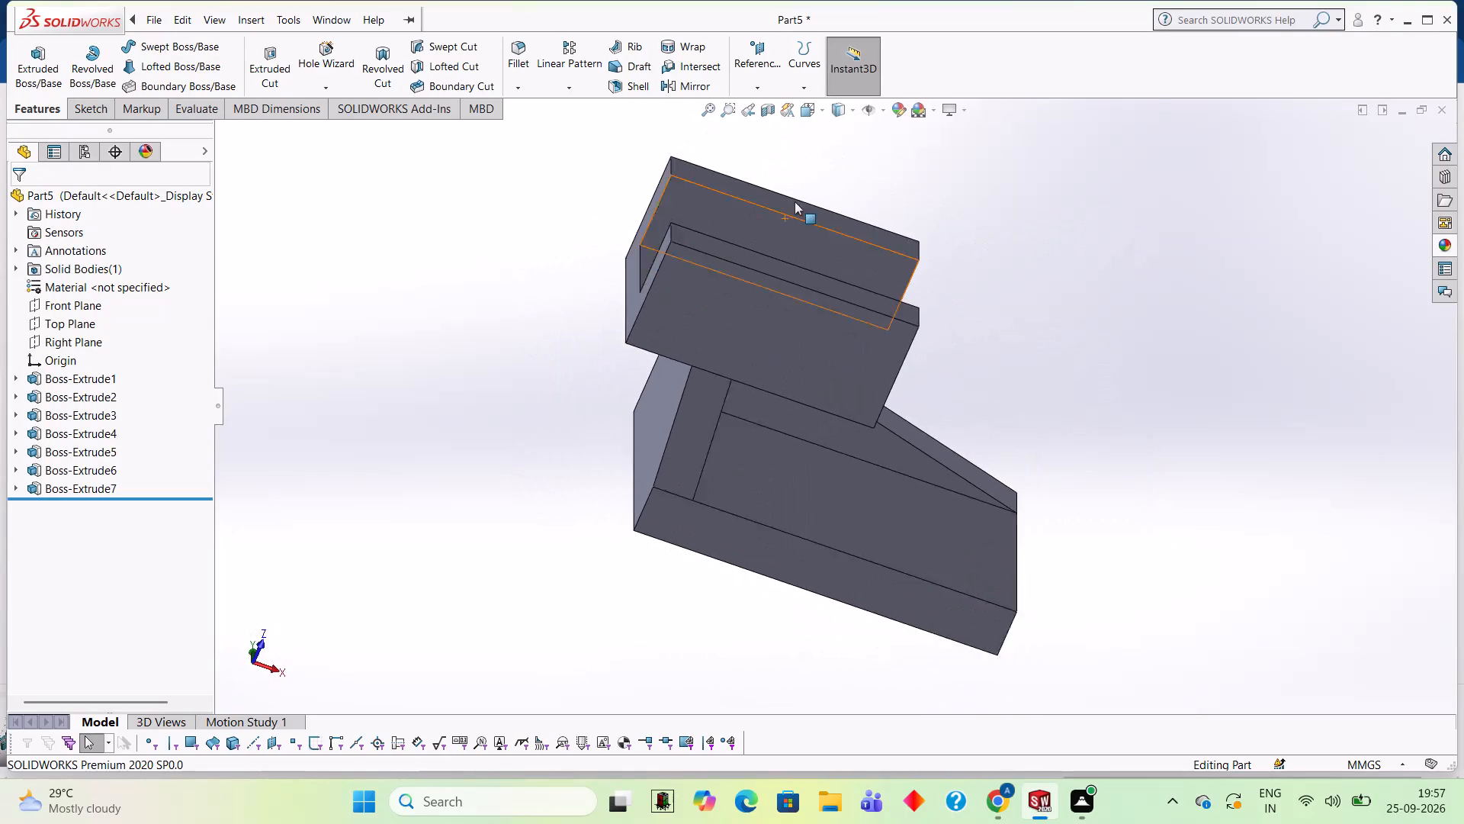
scroll(795, 201, "up", 1)
middle_click_drag(955, 275, 923, 241)
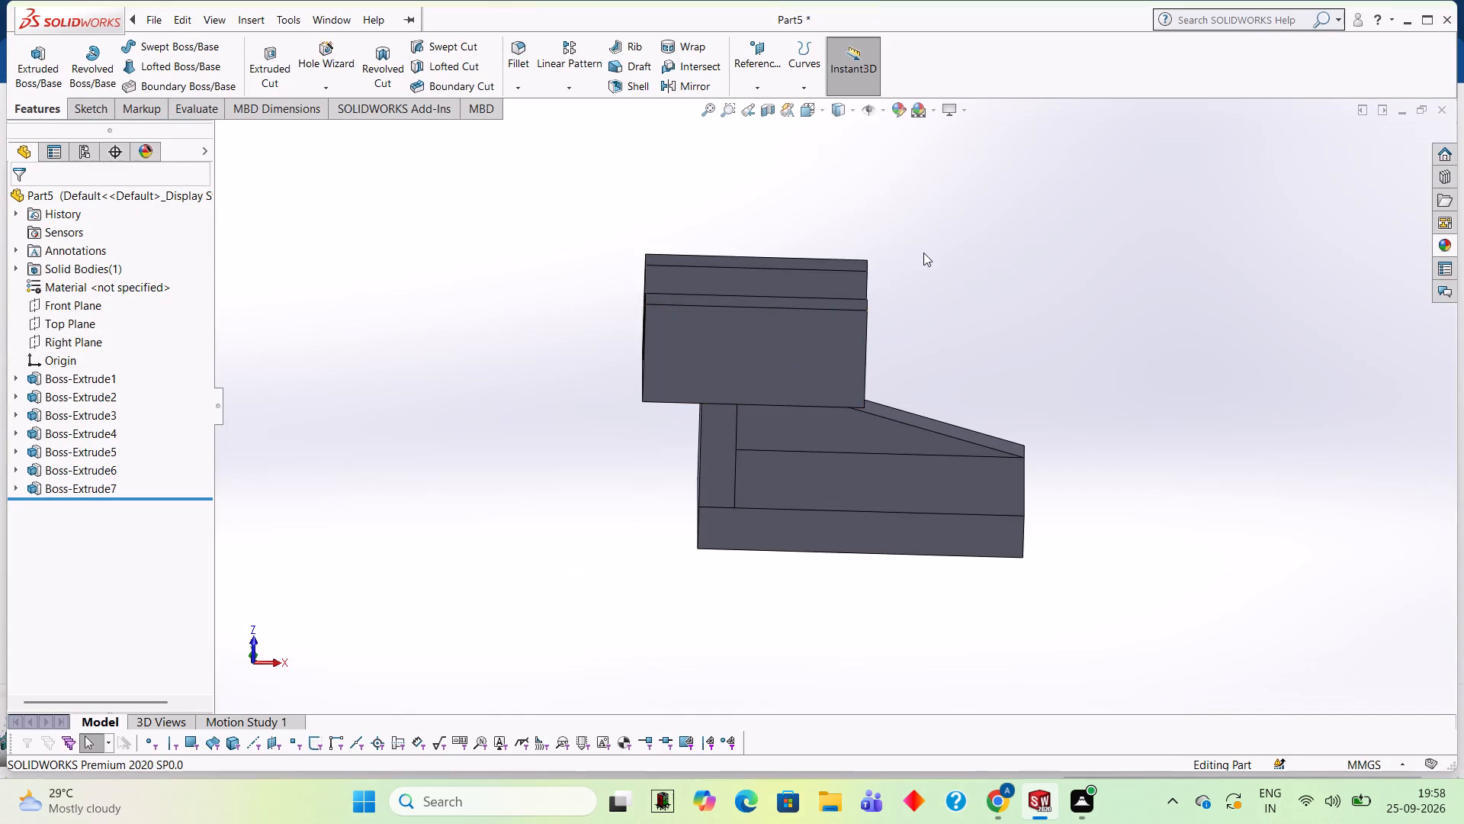
scroll(1138, 396, "up", 1)
middle_click_drag(1136, 396, 1109, 492)
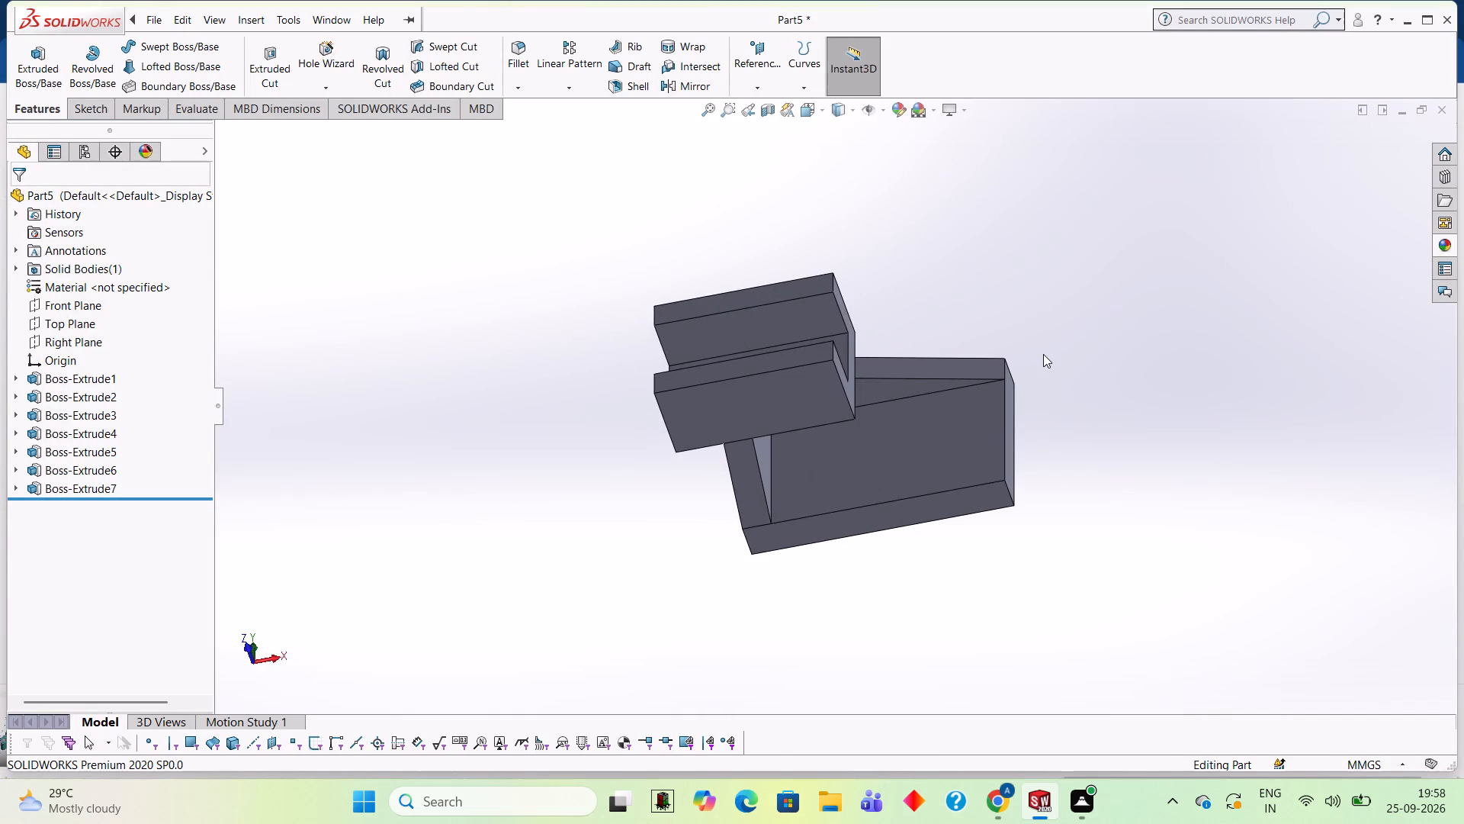
middle_click_drag(1043, 354, 1031, 485)
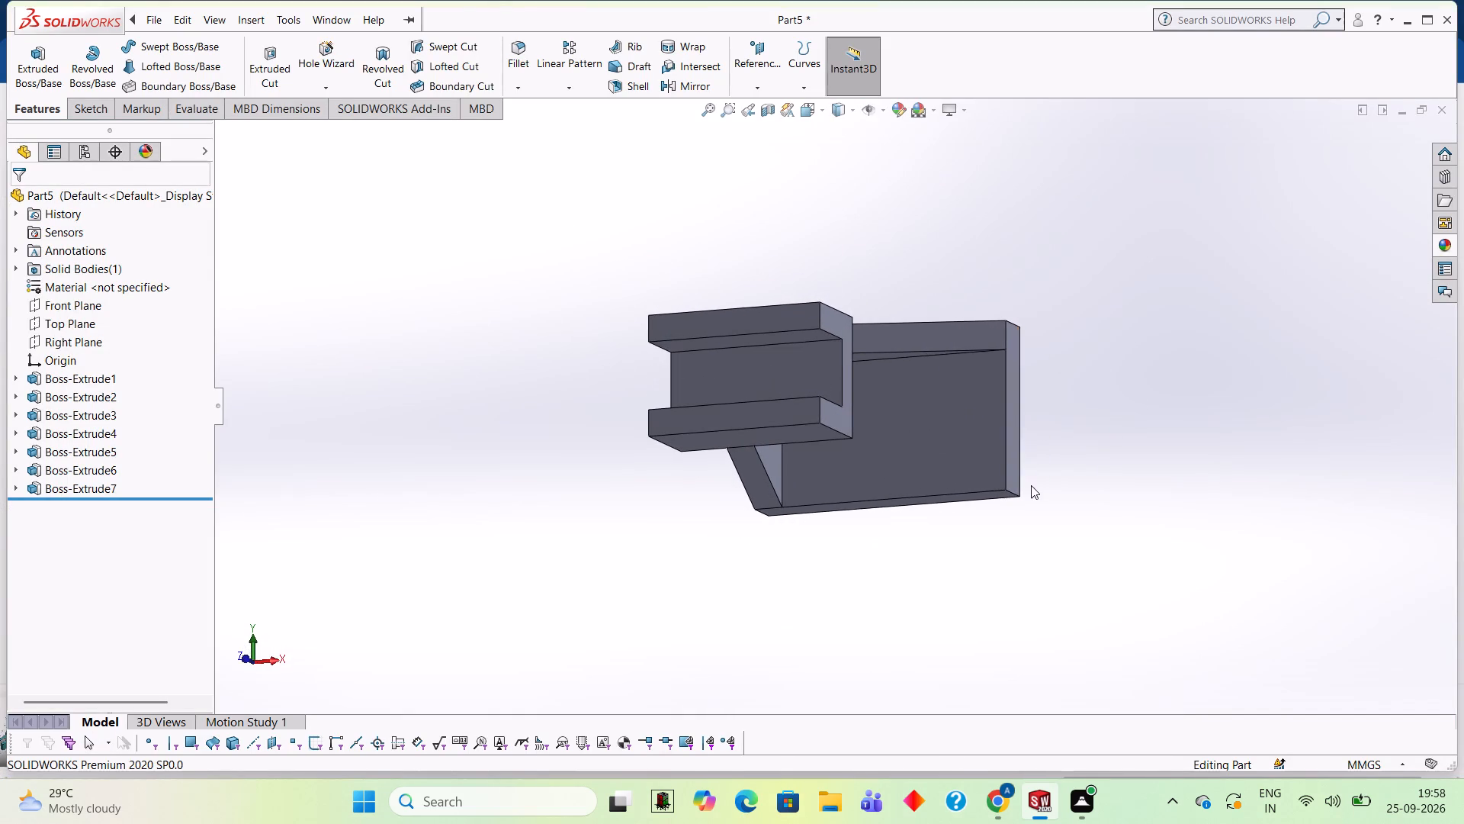
middle_click_drag(1029, 224, 1064, 350)
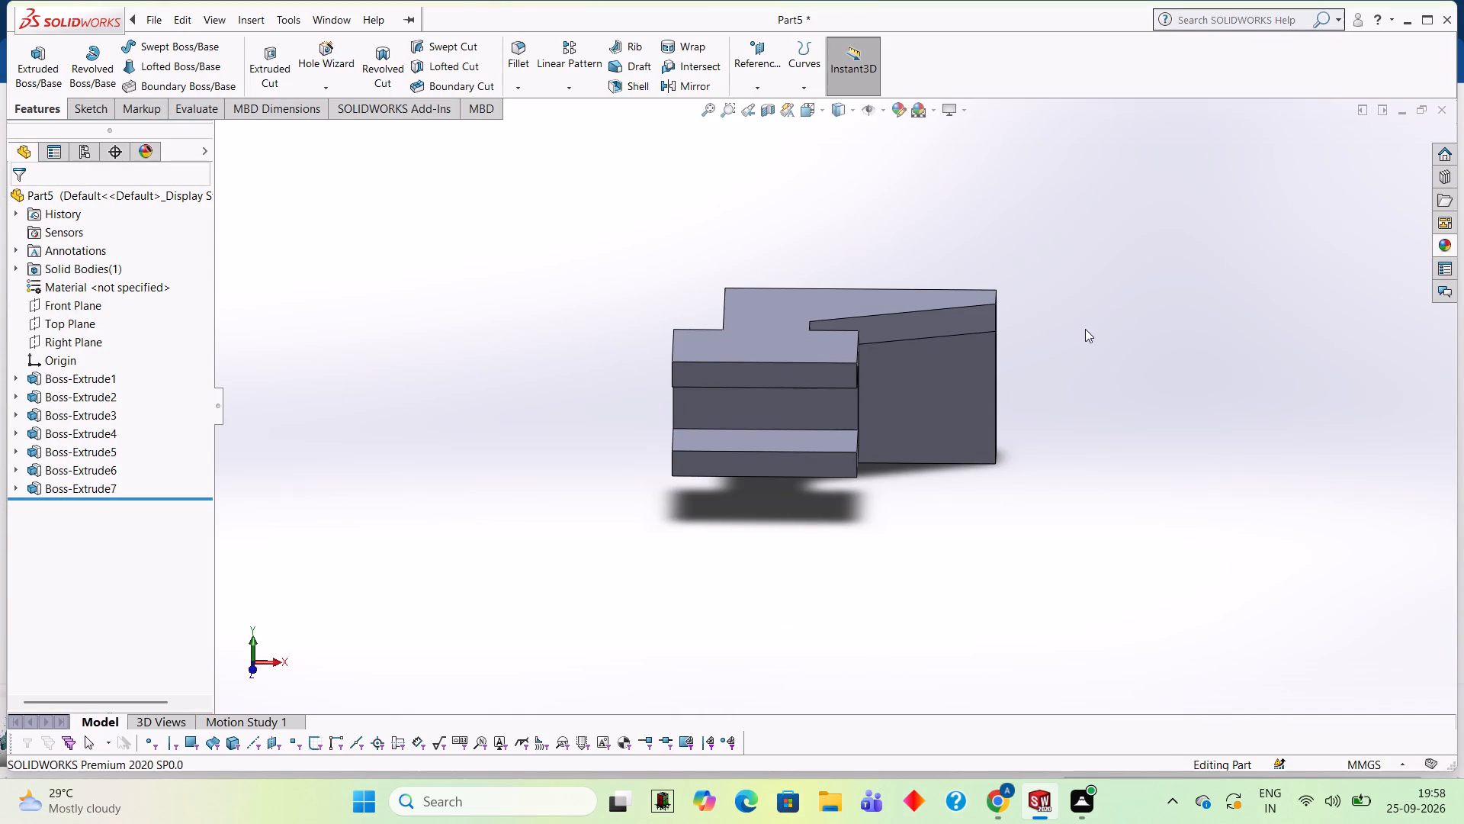
middle_click_drag(1051, 282, 1006, 404)
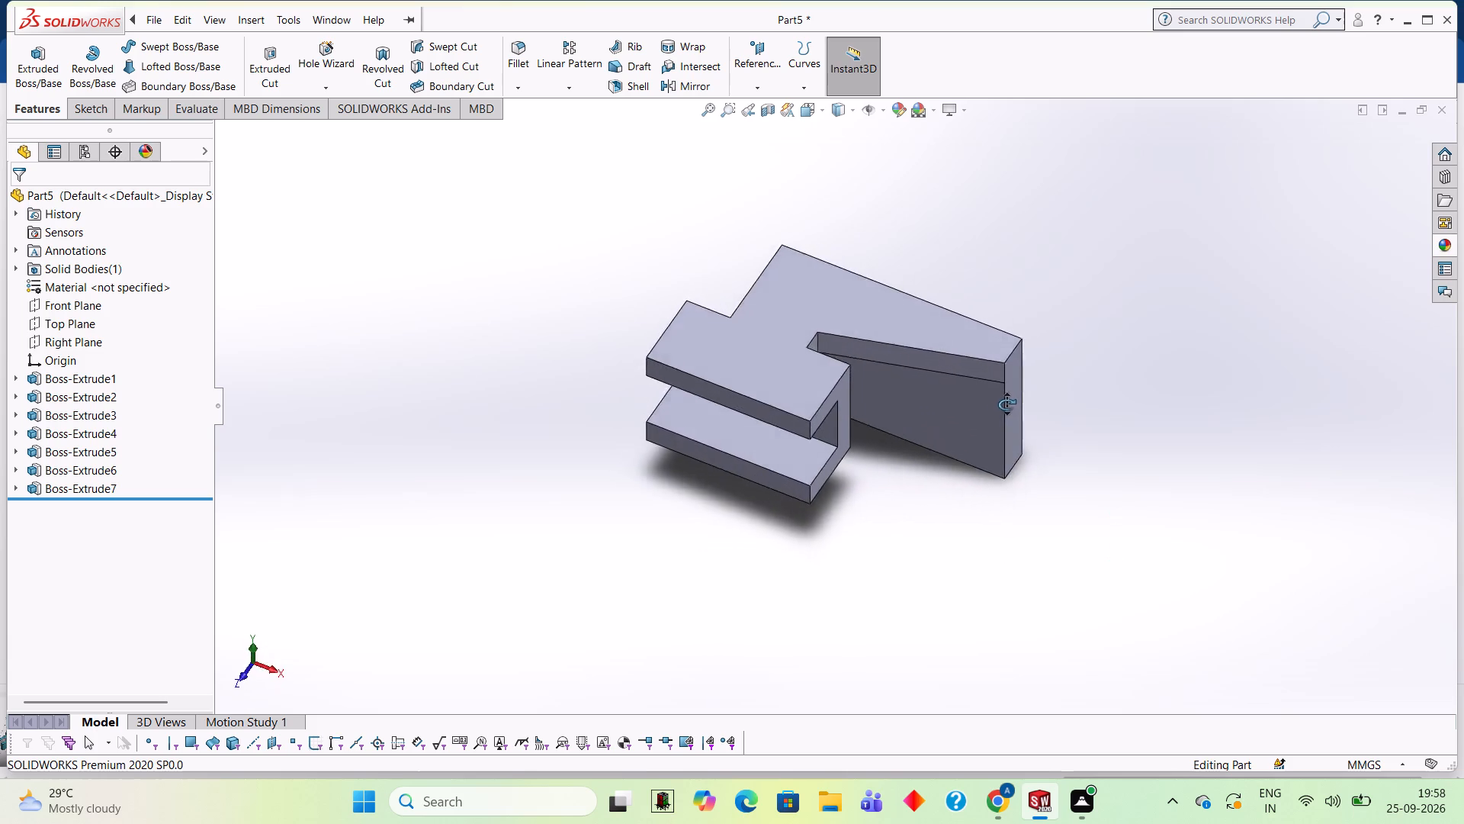
middle_click_drag(1006, 404, 1051, 237)
middle_click_drag(1058, 574, 1104, 339)
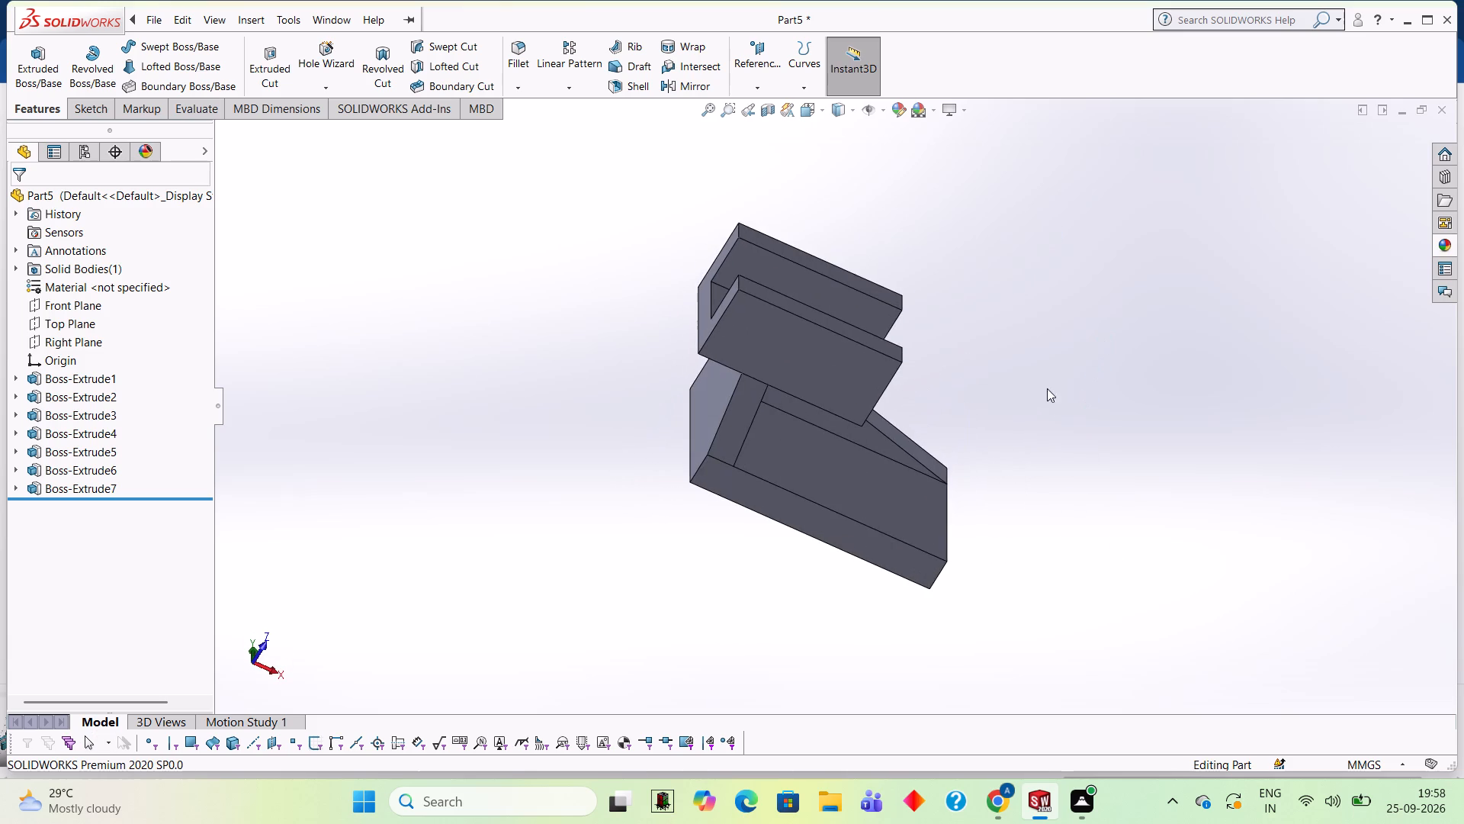
scroll(1030, 404, "up", 1)
middle_click_drag(1030, 405, 1002, 317)
middle_click_drag(1000, 317, 1003, 425)
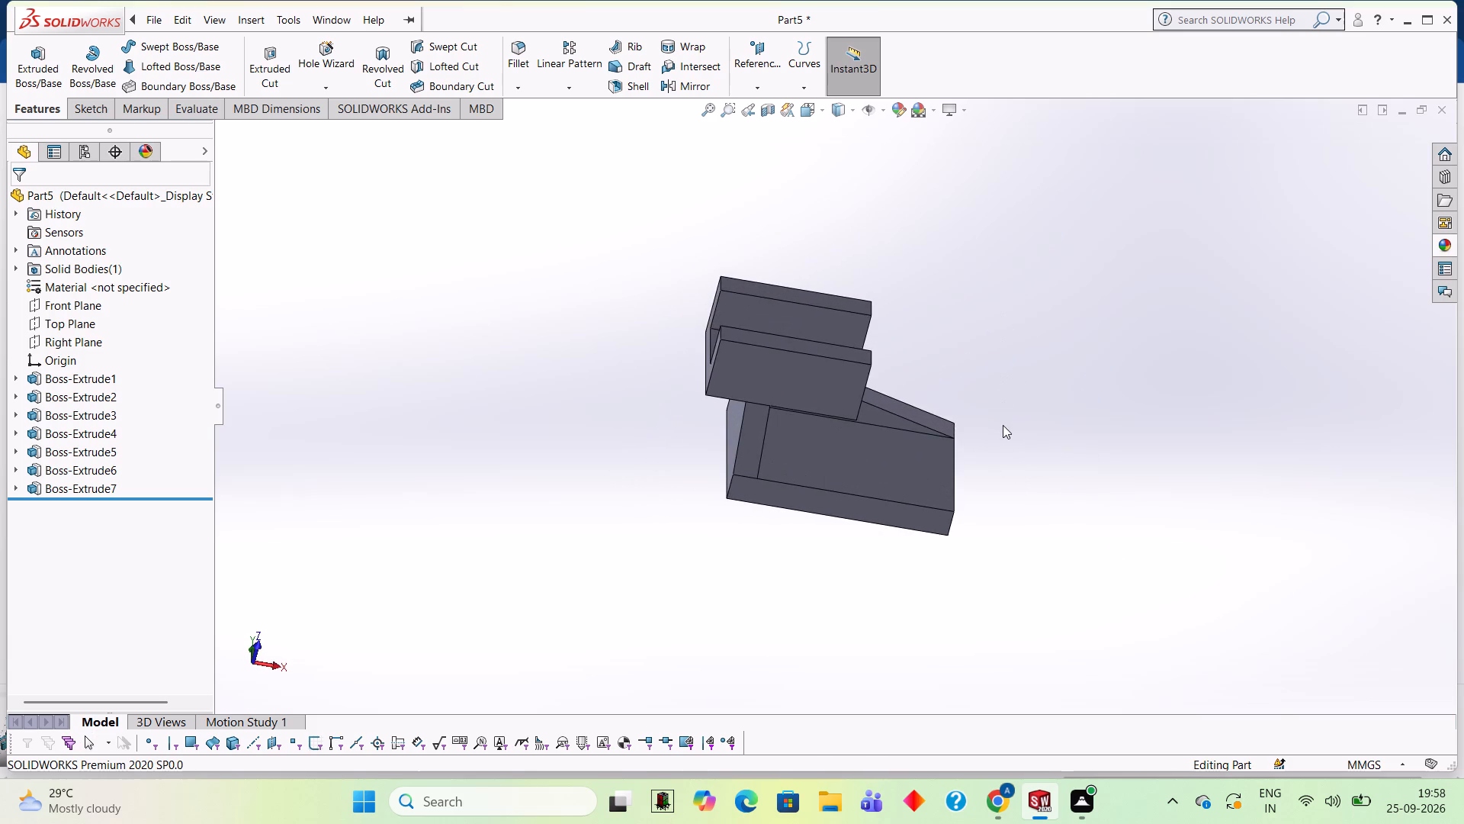
scroll(1008, 377, "up", 1)
middle_click_drag(1019, 351, 967, 356)
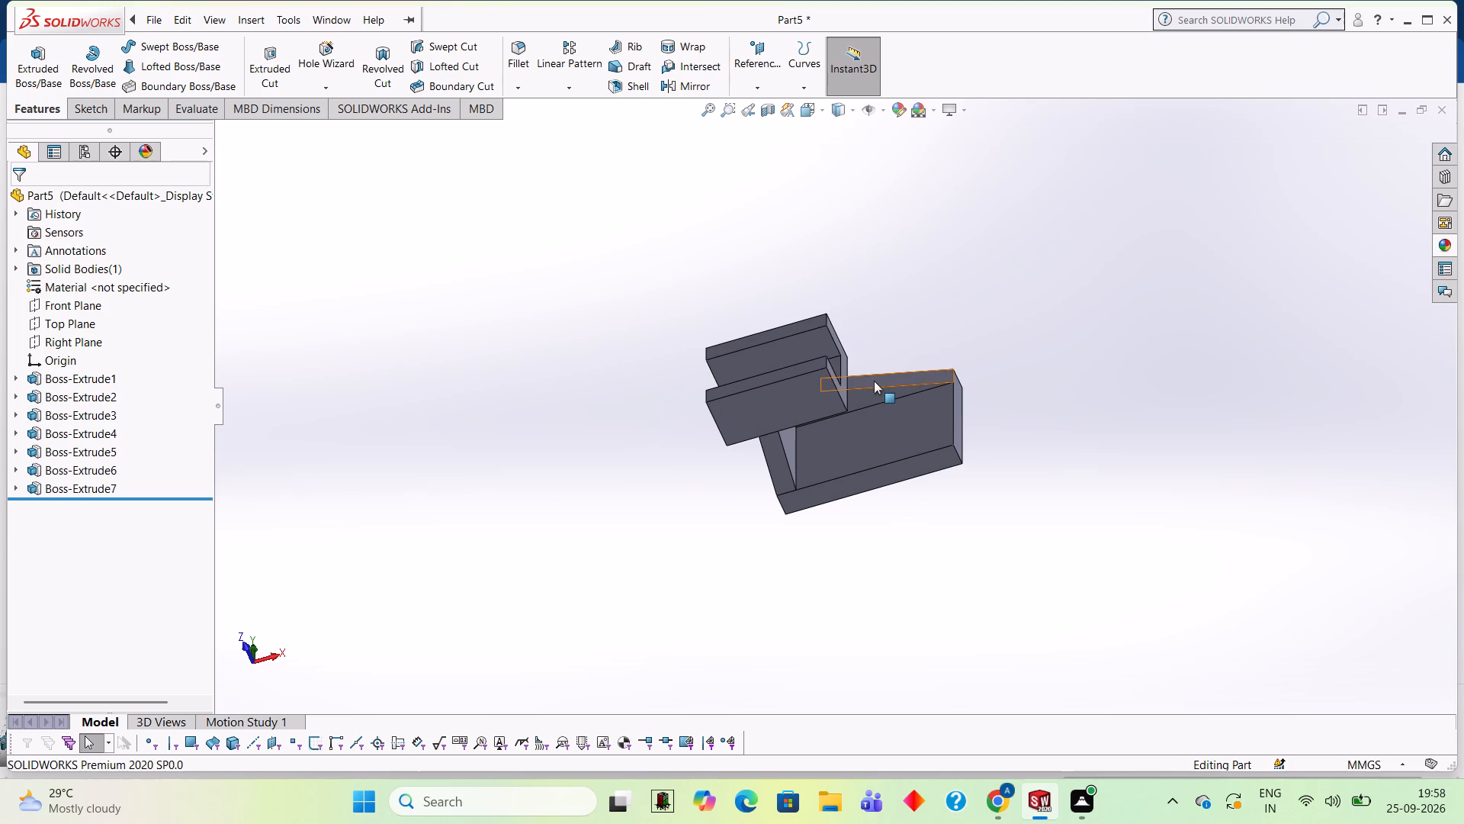
middle_click_drag(888, 286, 935, 388)
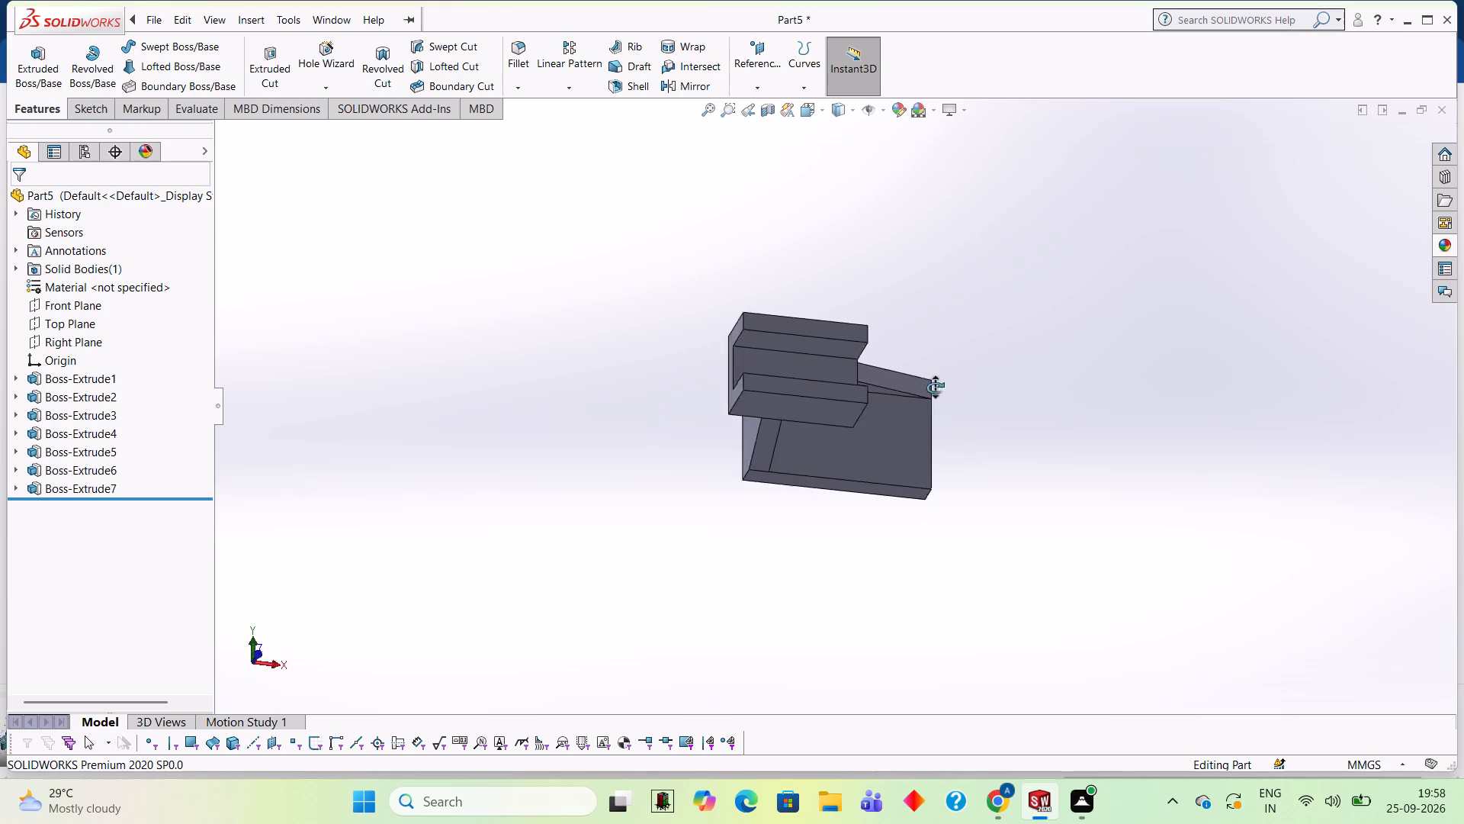
Sketch two 22 mm diameter circles side by side on the plate's large exposed face, level with each other.
middle_click_drag(935, 388, 925, 409)
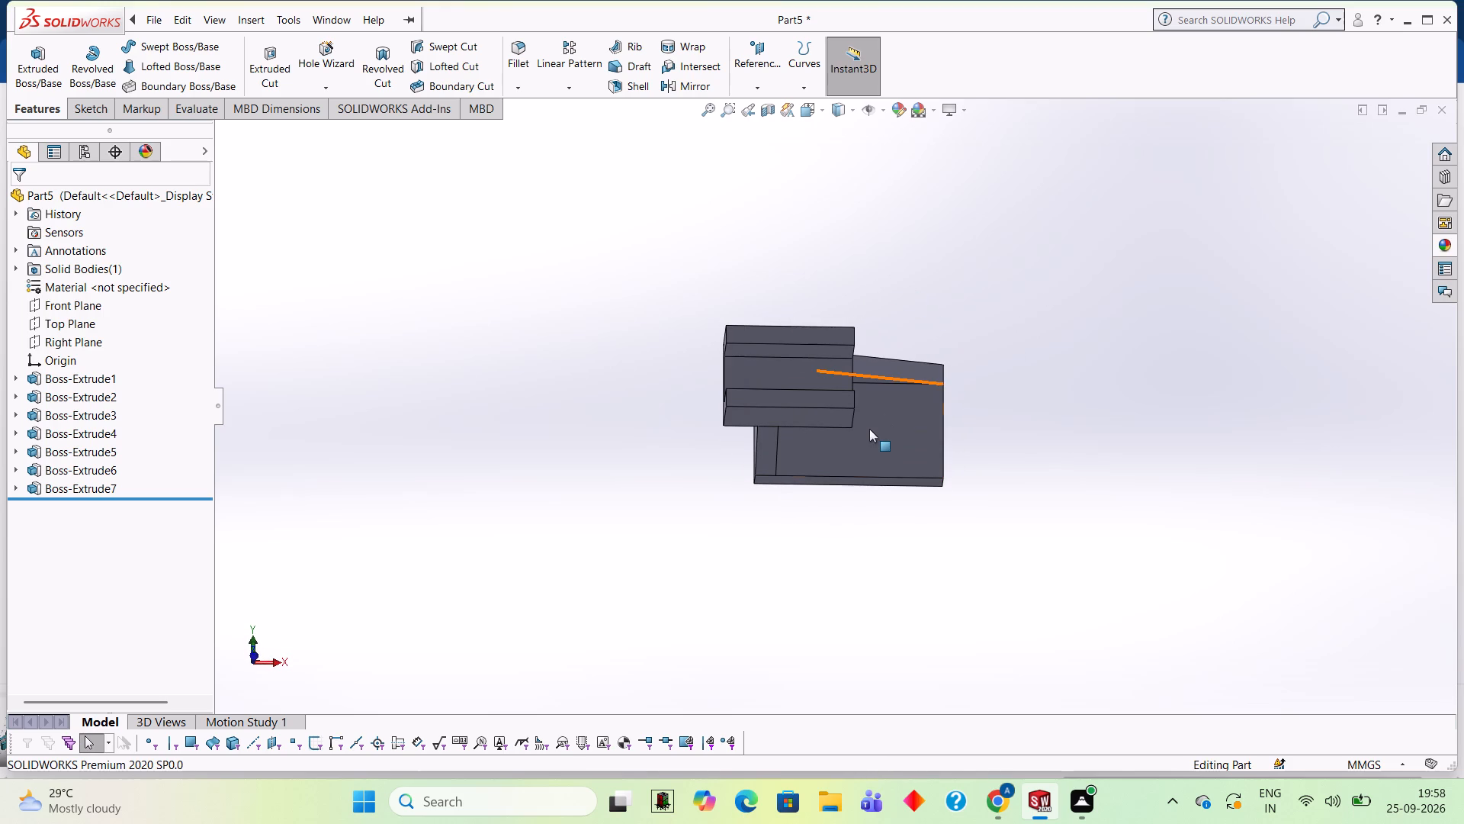
left_click(869, 429)
left_click(934, 388)
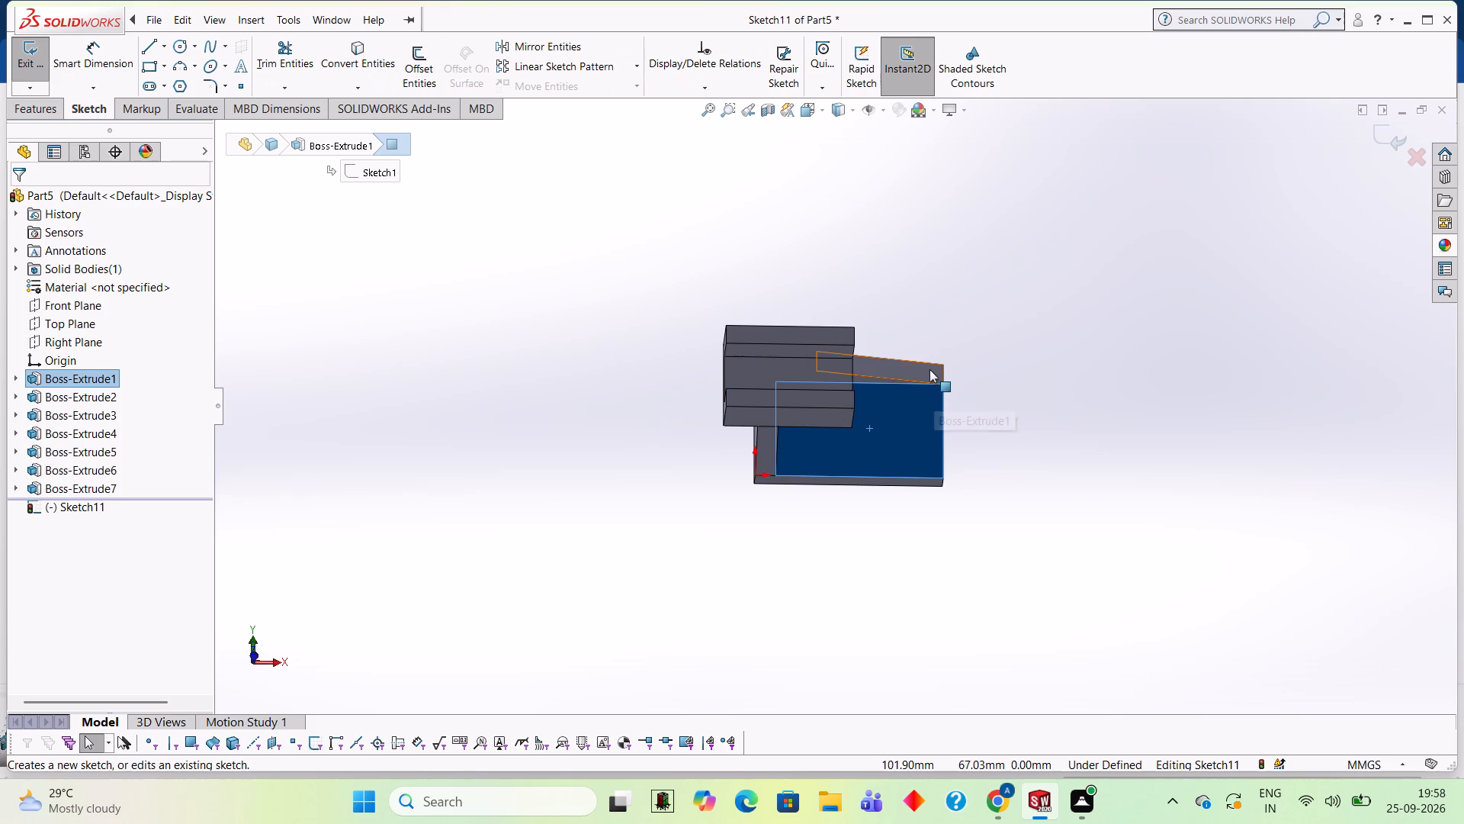
key("ctrl+8")
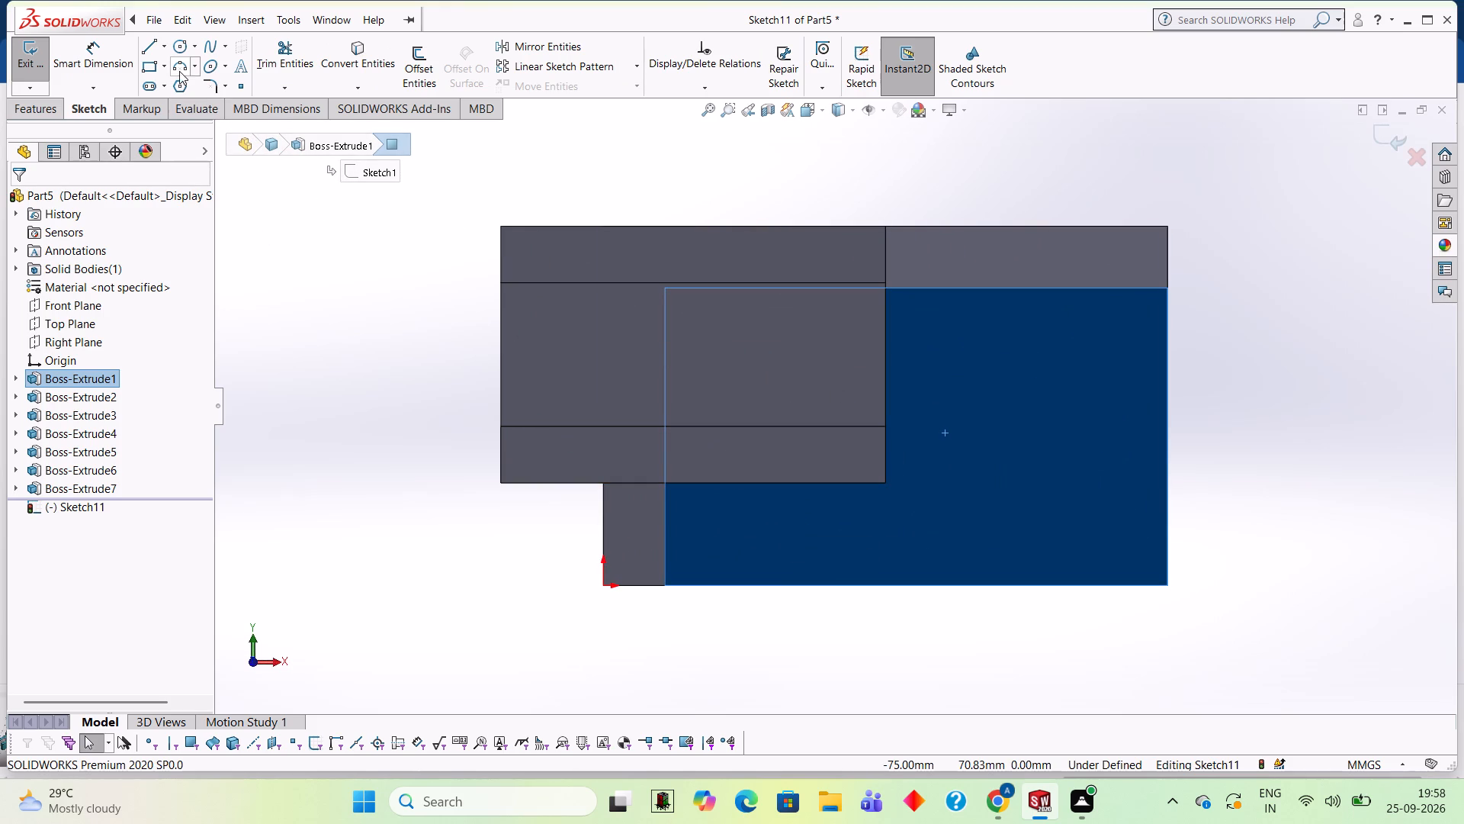
left_click(181, 42)
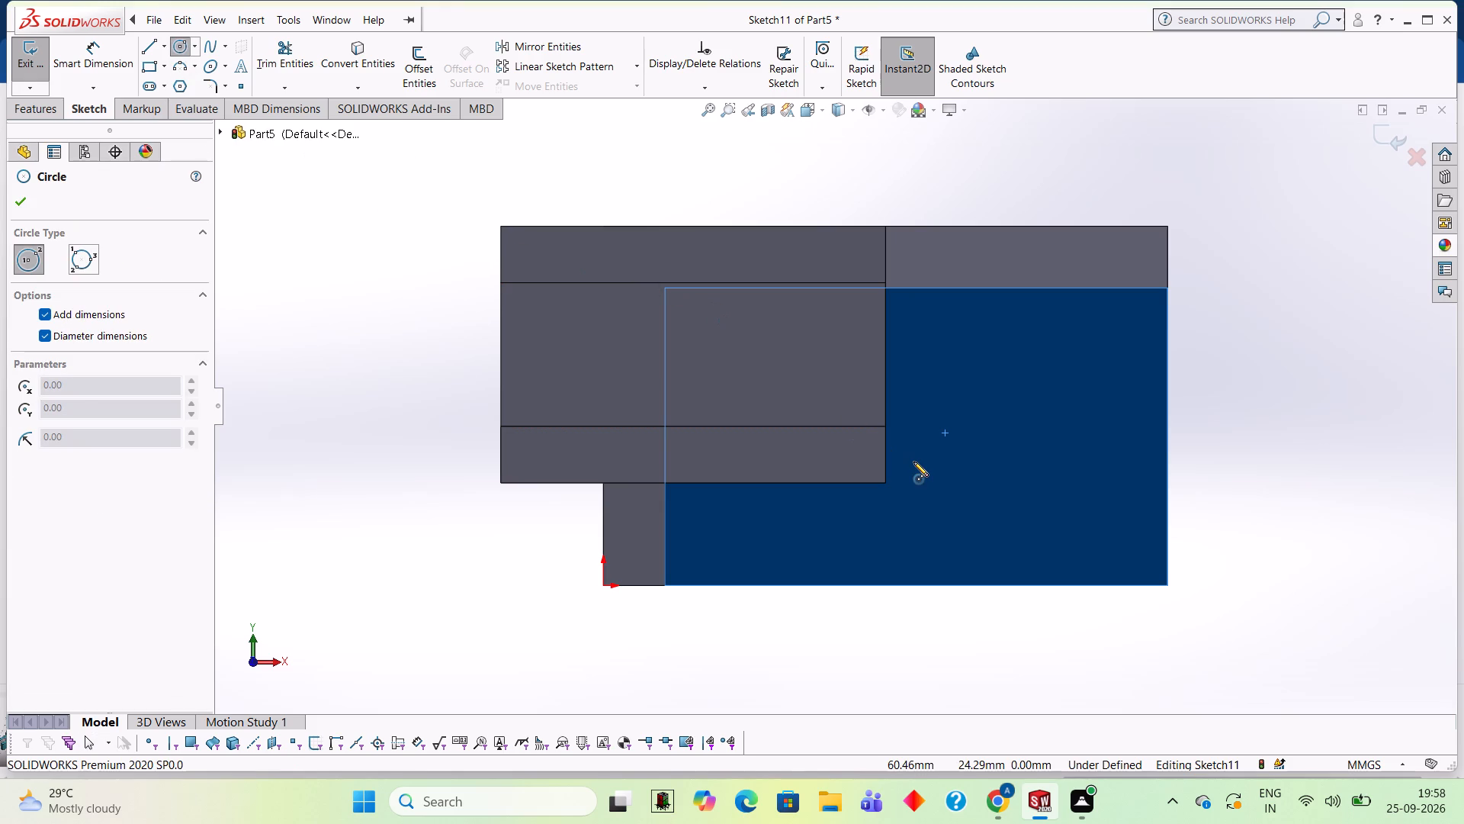
left_click(1067, 486)
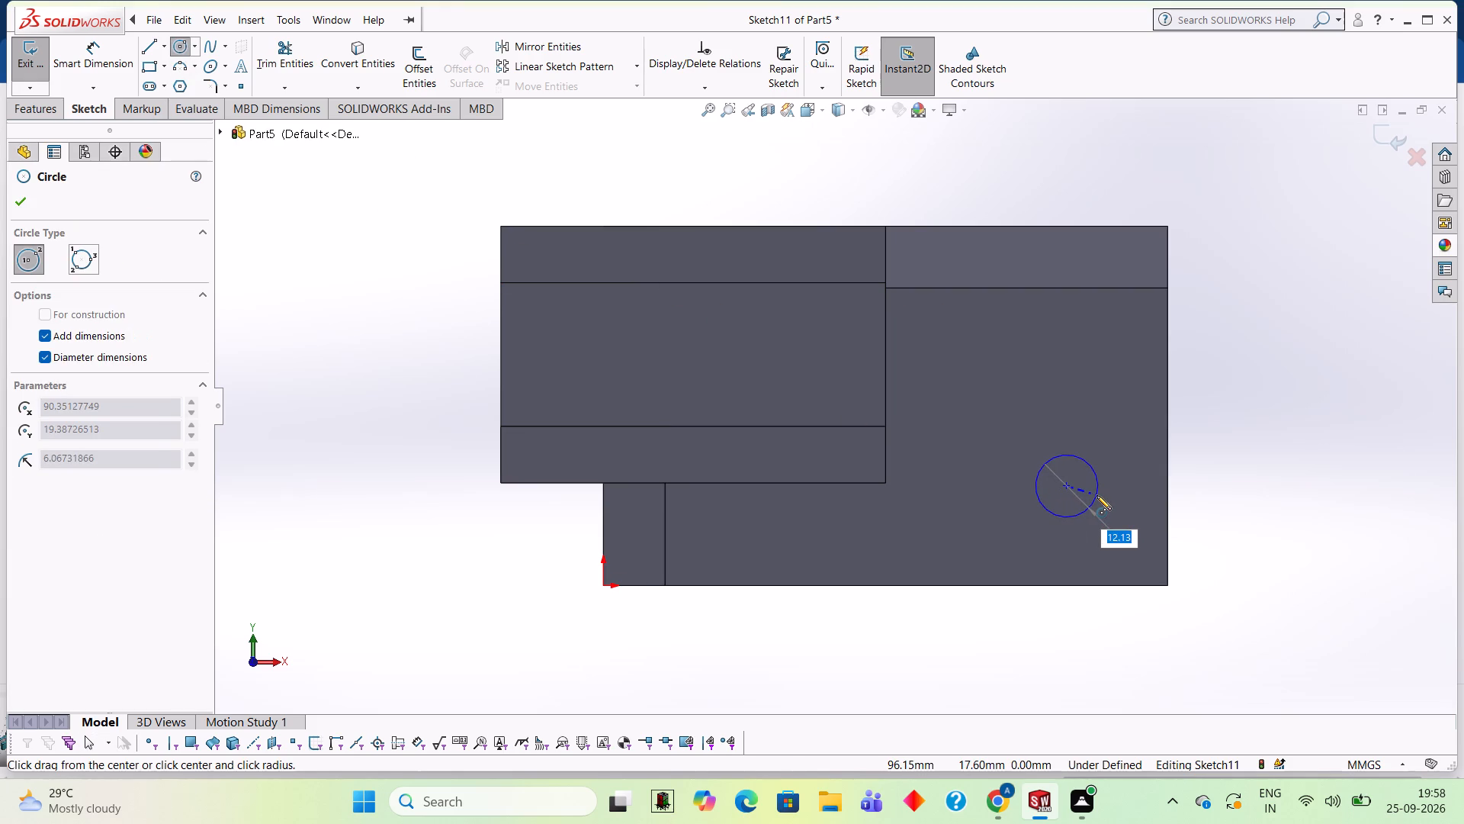
type("22")
key("Return")
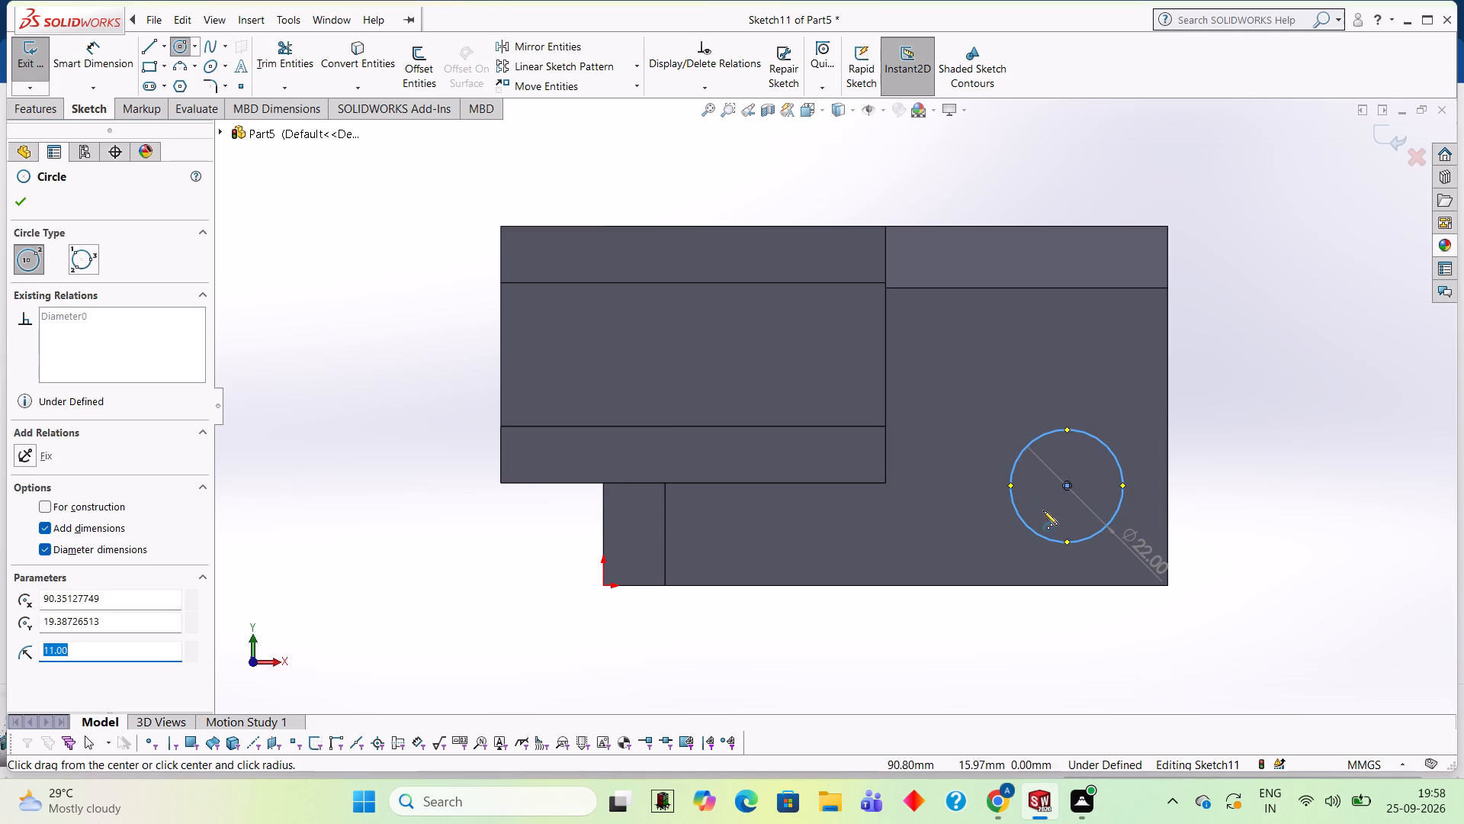
left_click(827, 489)
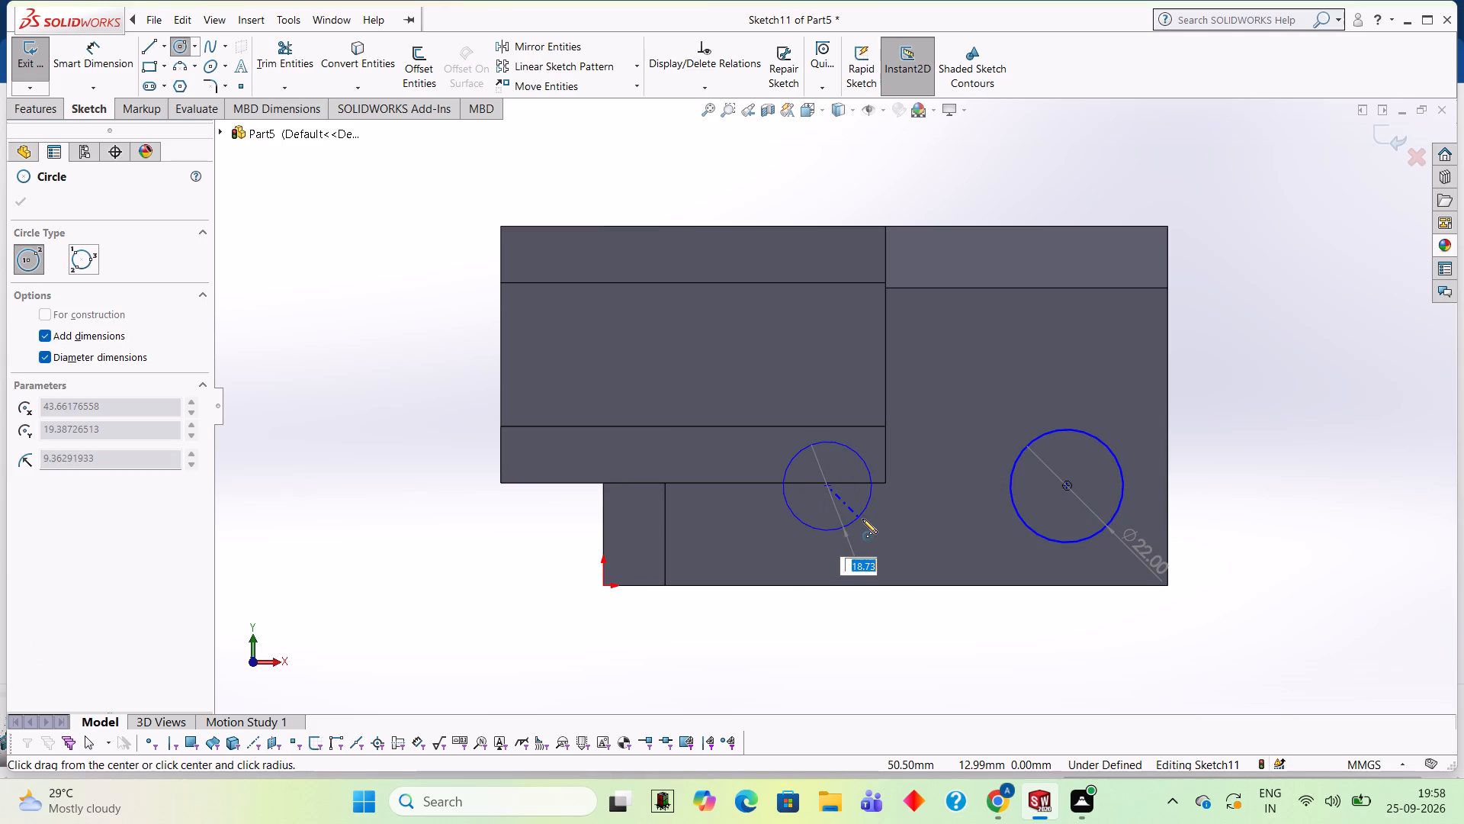
type("22")
key("Return")
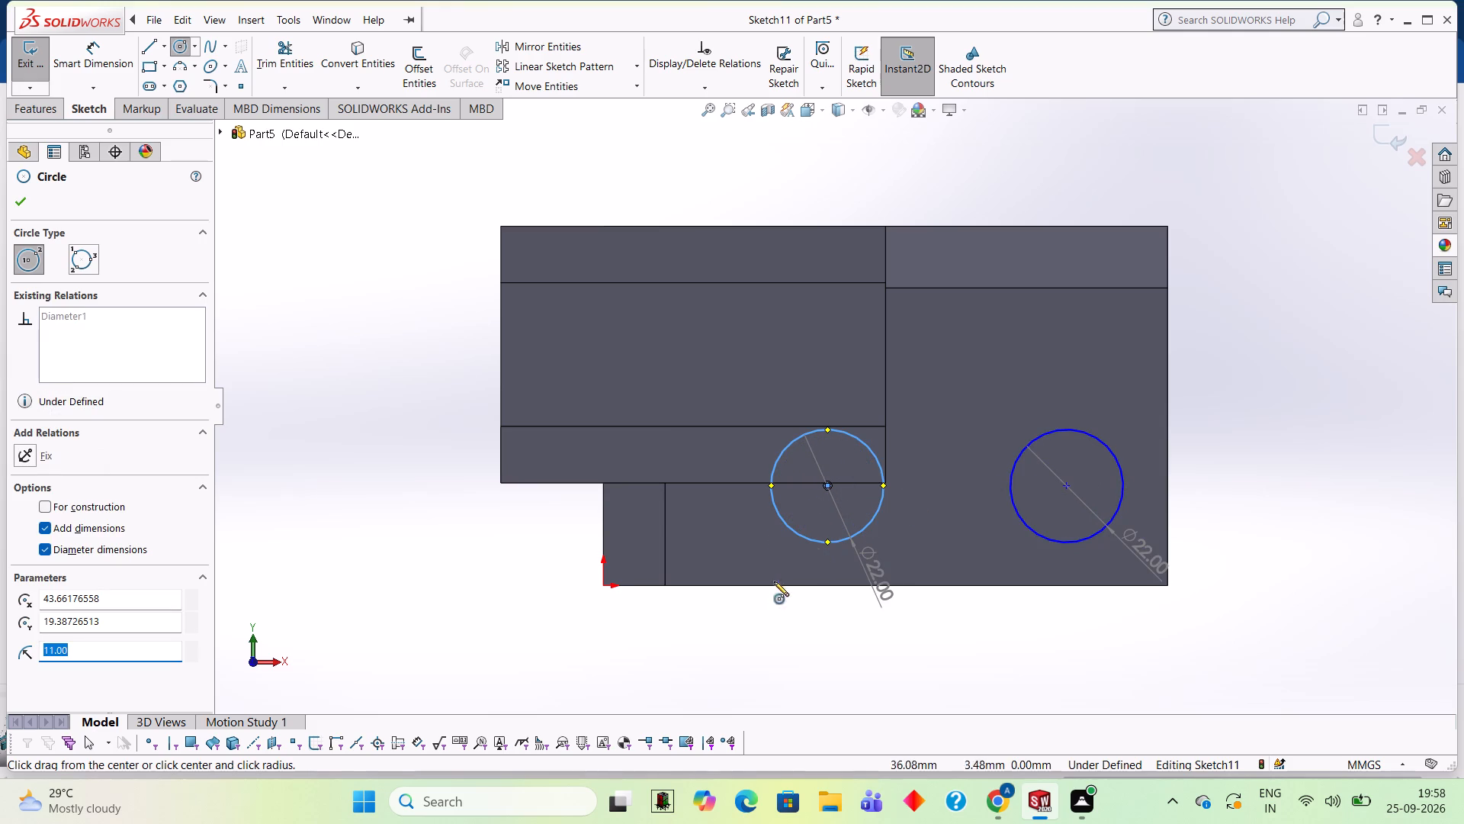
Dimension the outer circle's centre 30 mm from the plate's short edge farthest from the origin, and the two circle centres 45 mm apart.
left_click(116, 76)
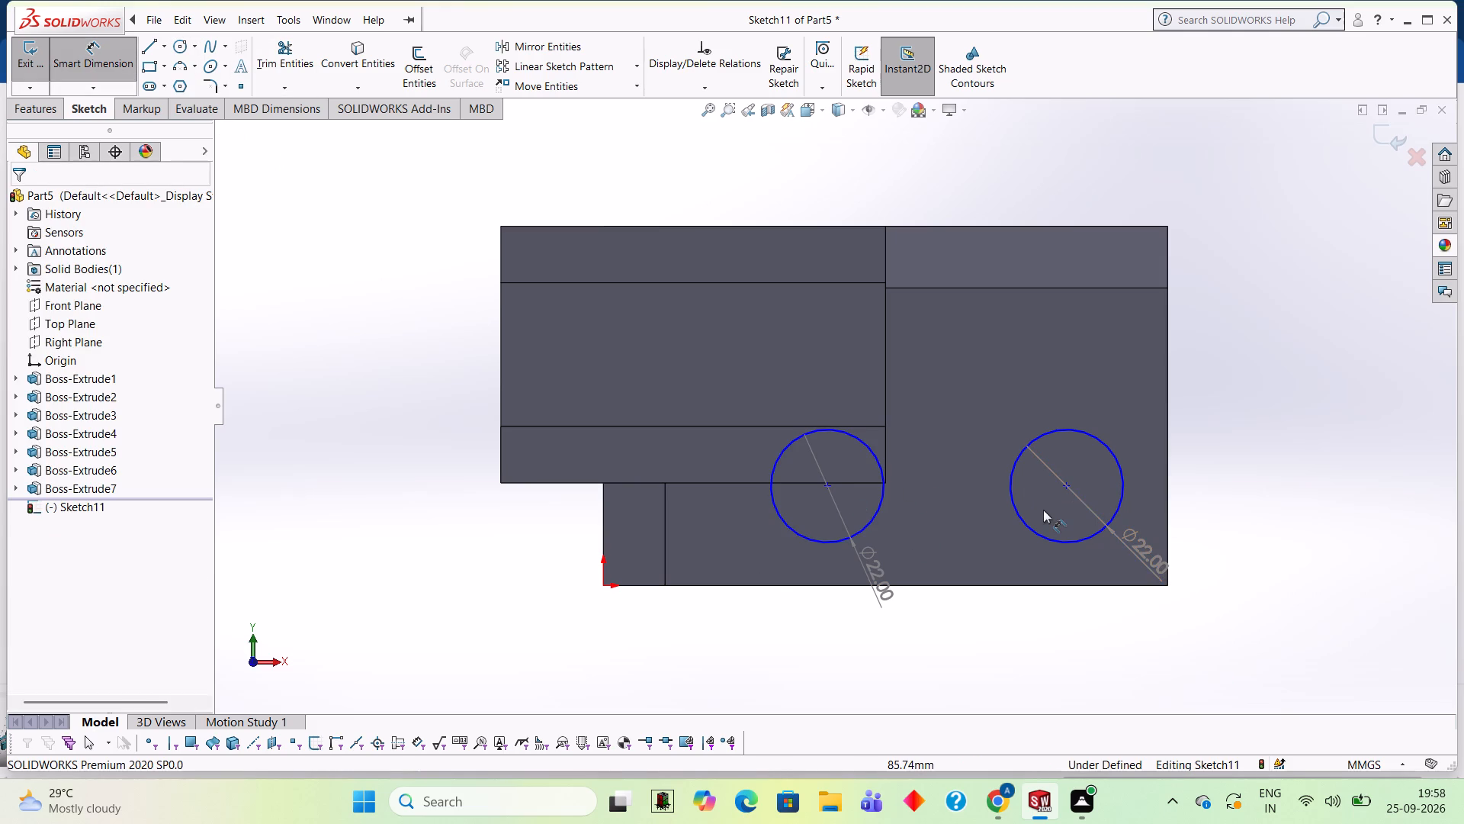
left_click(1066, 484)
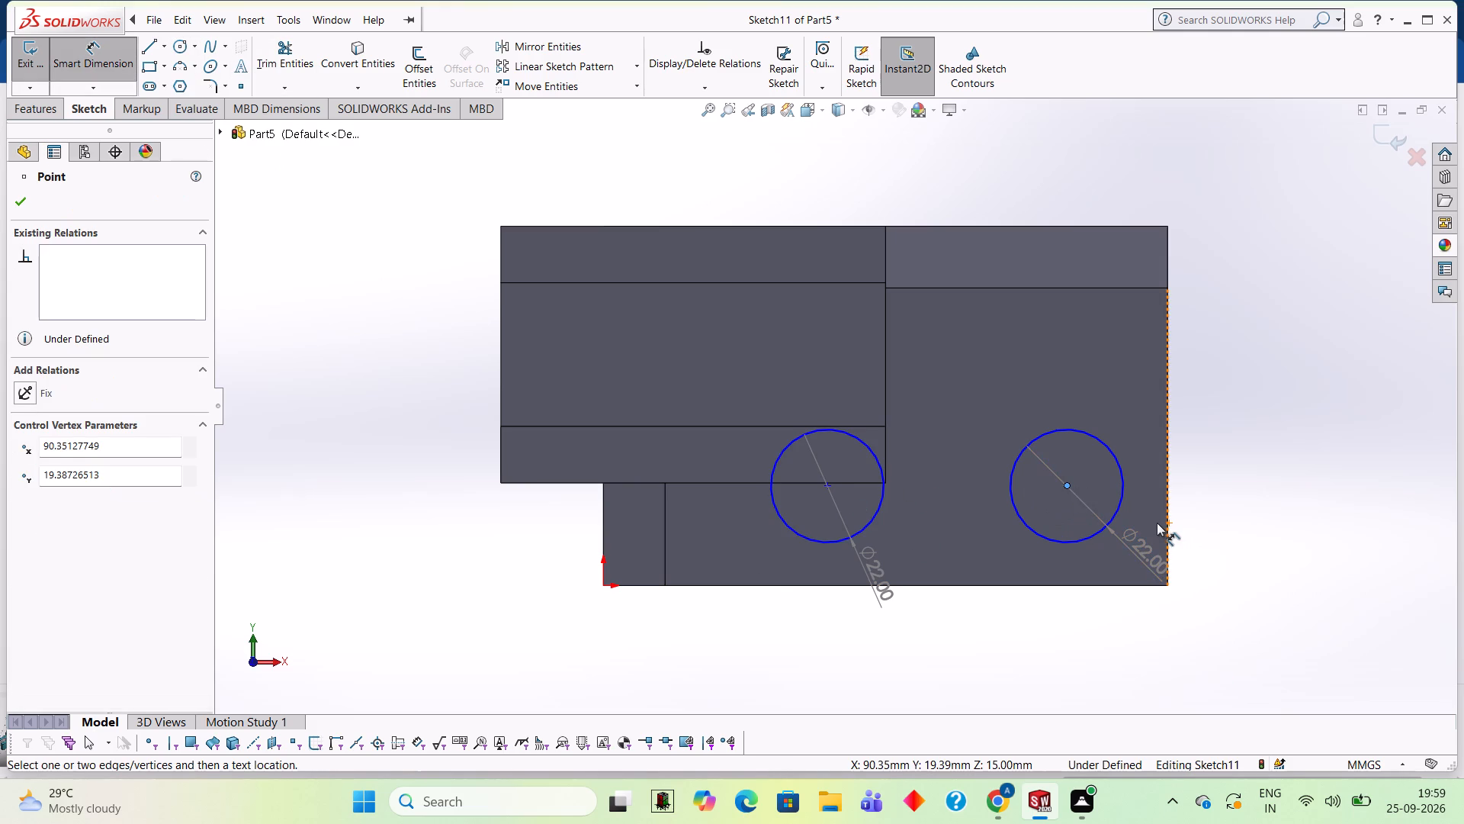
left_click(1170, 528)
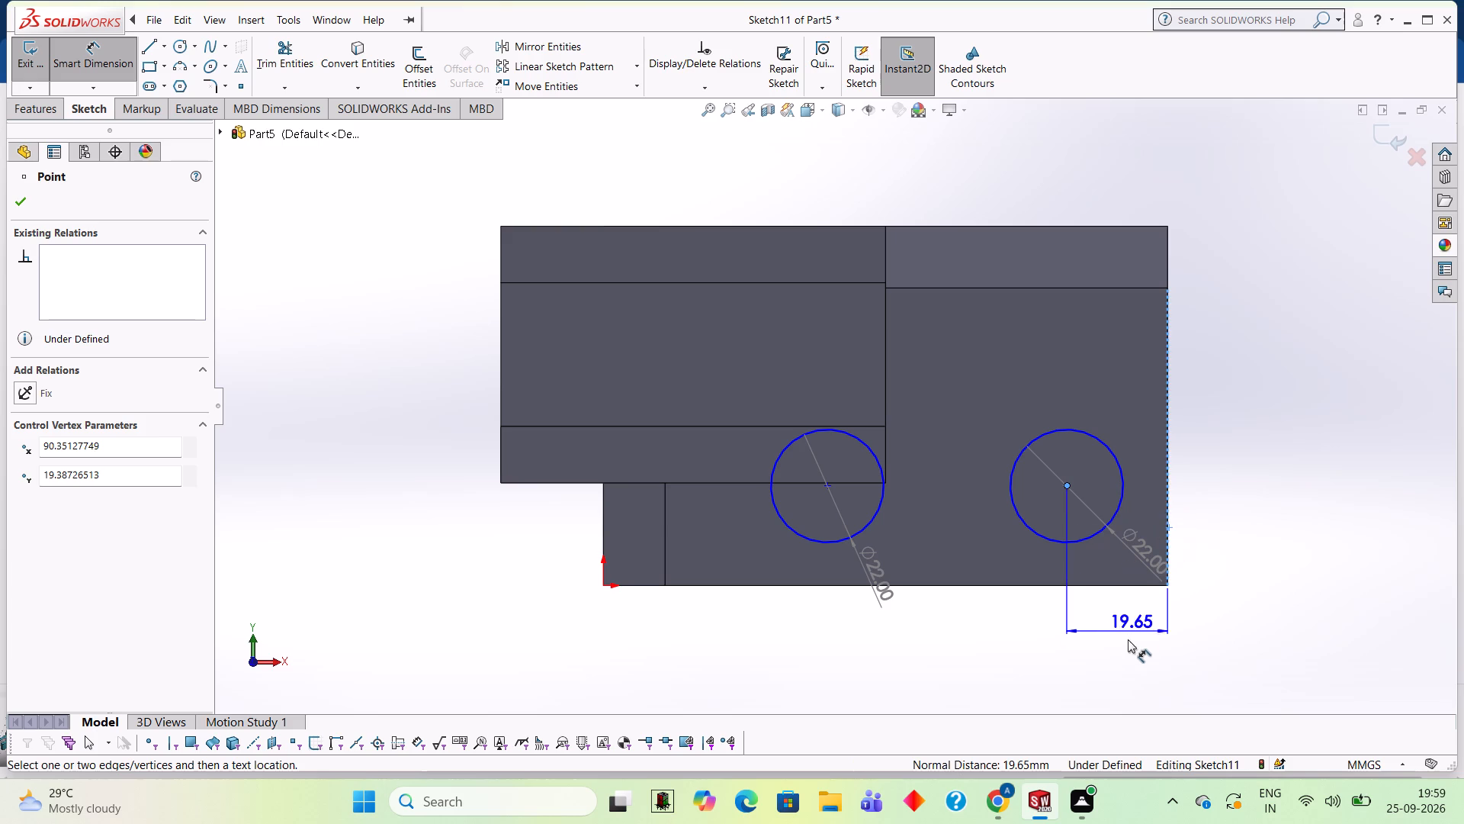
left_click(1125, 645)
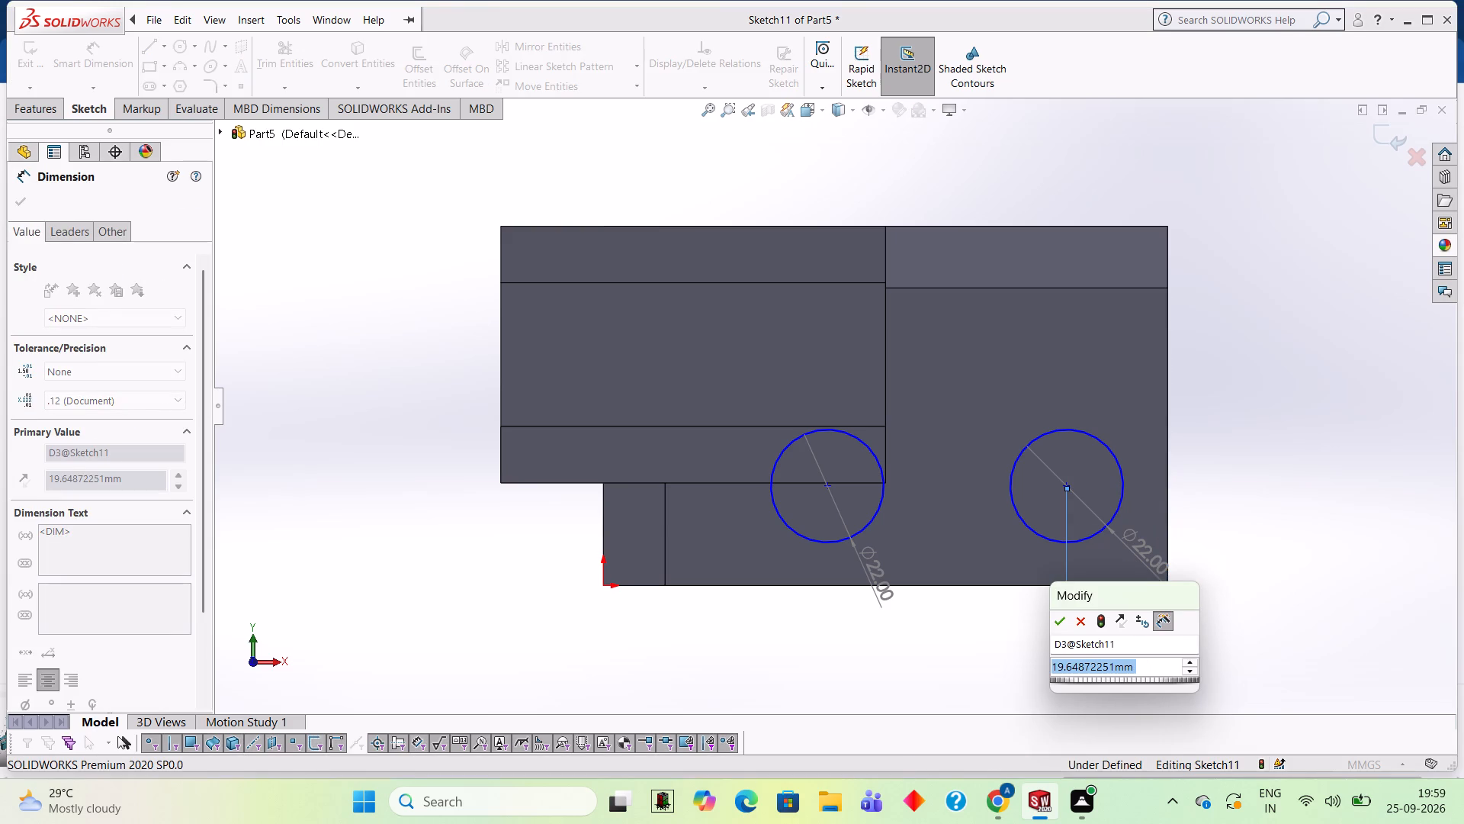
type("30")
key("Return")
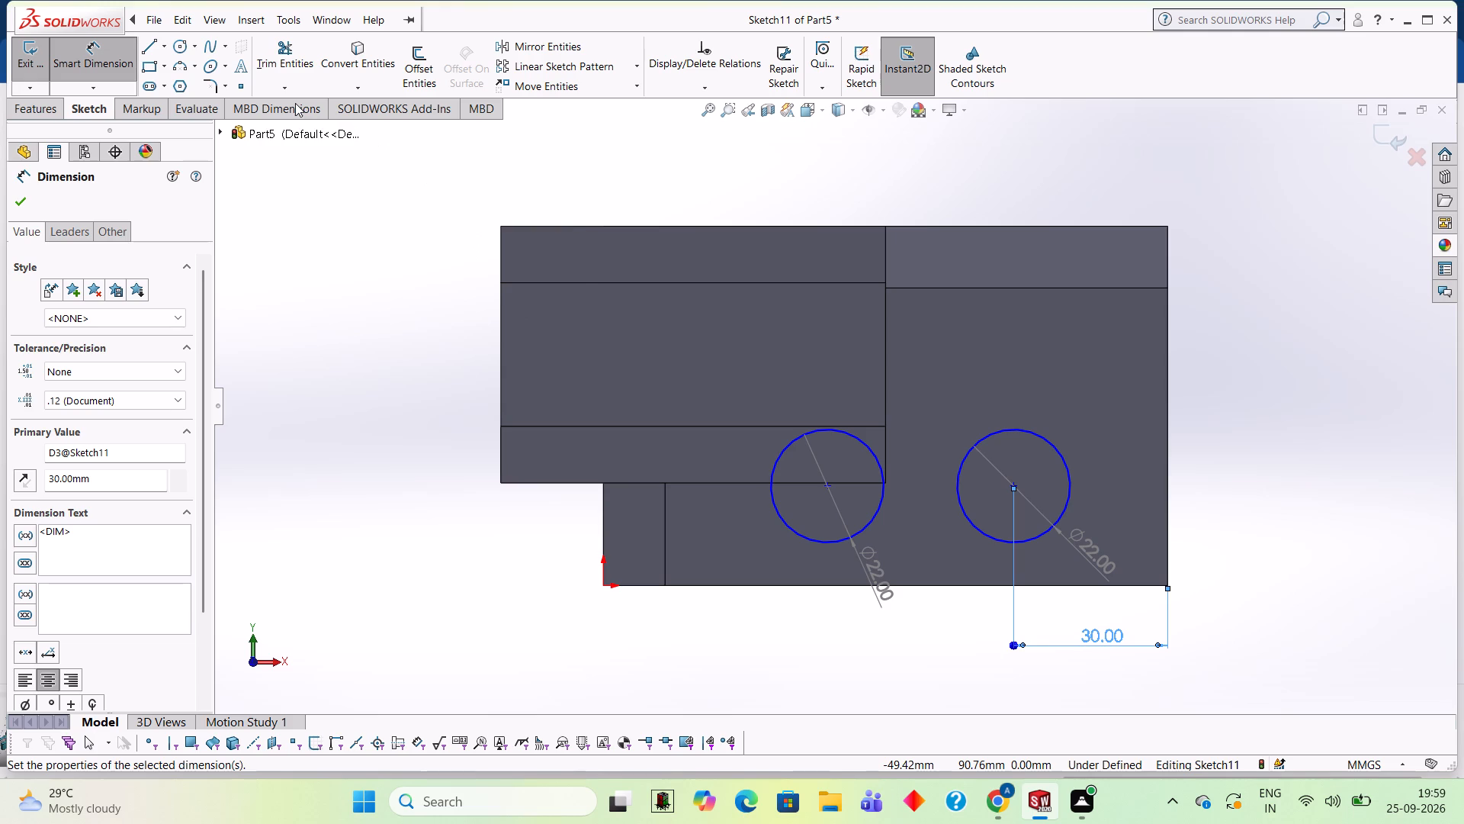
left_click(1013, 482)
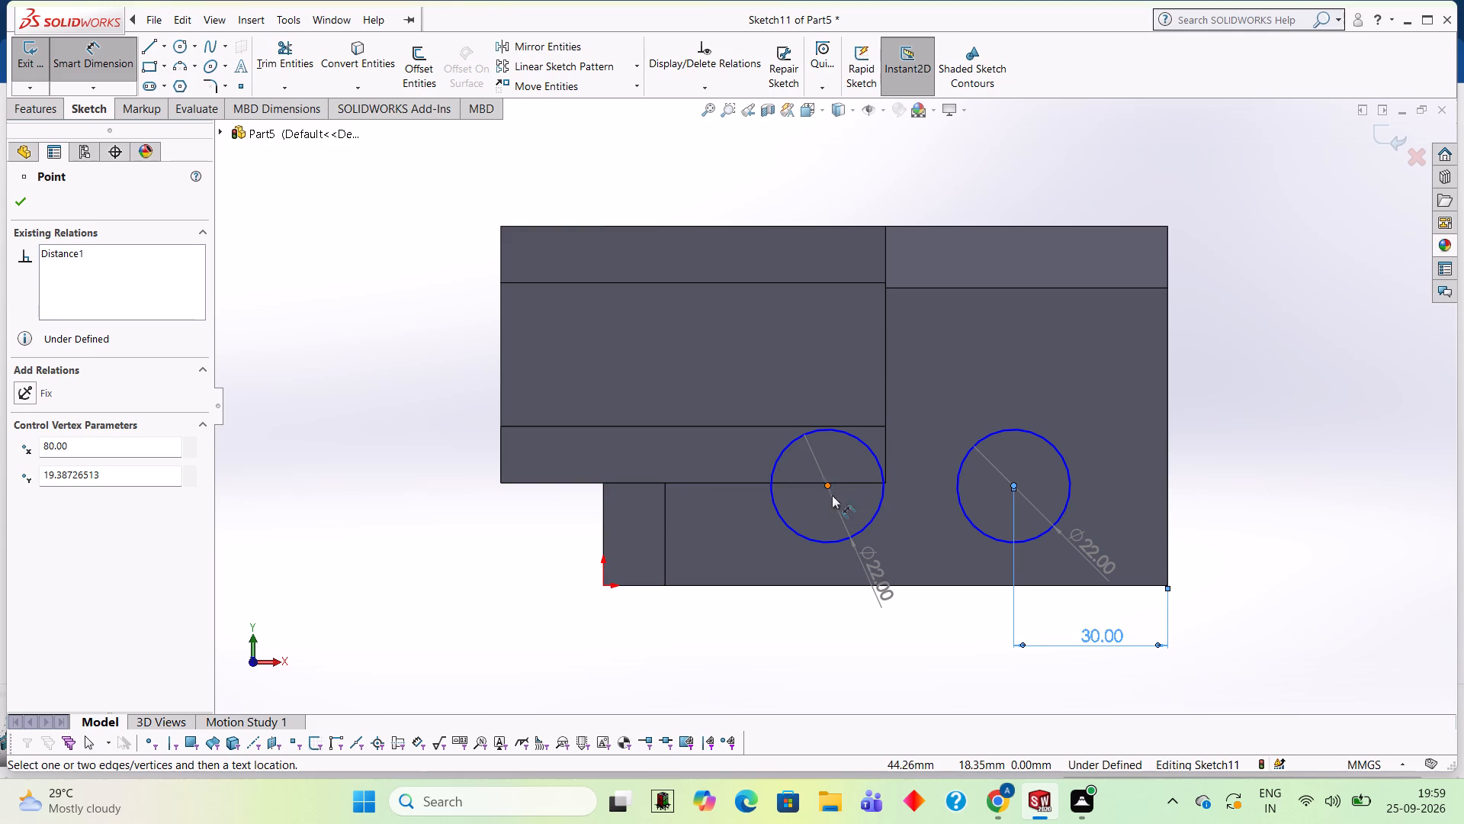
left_click(824, 488)
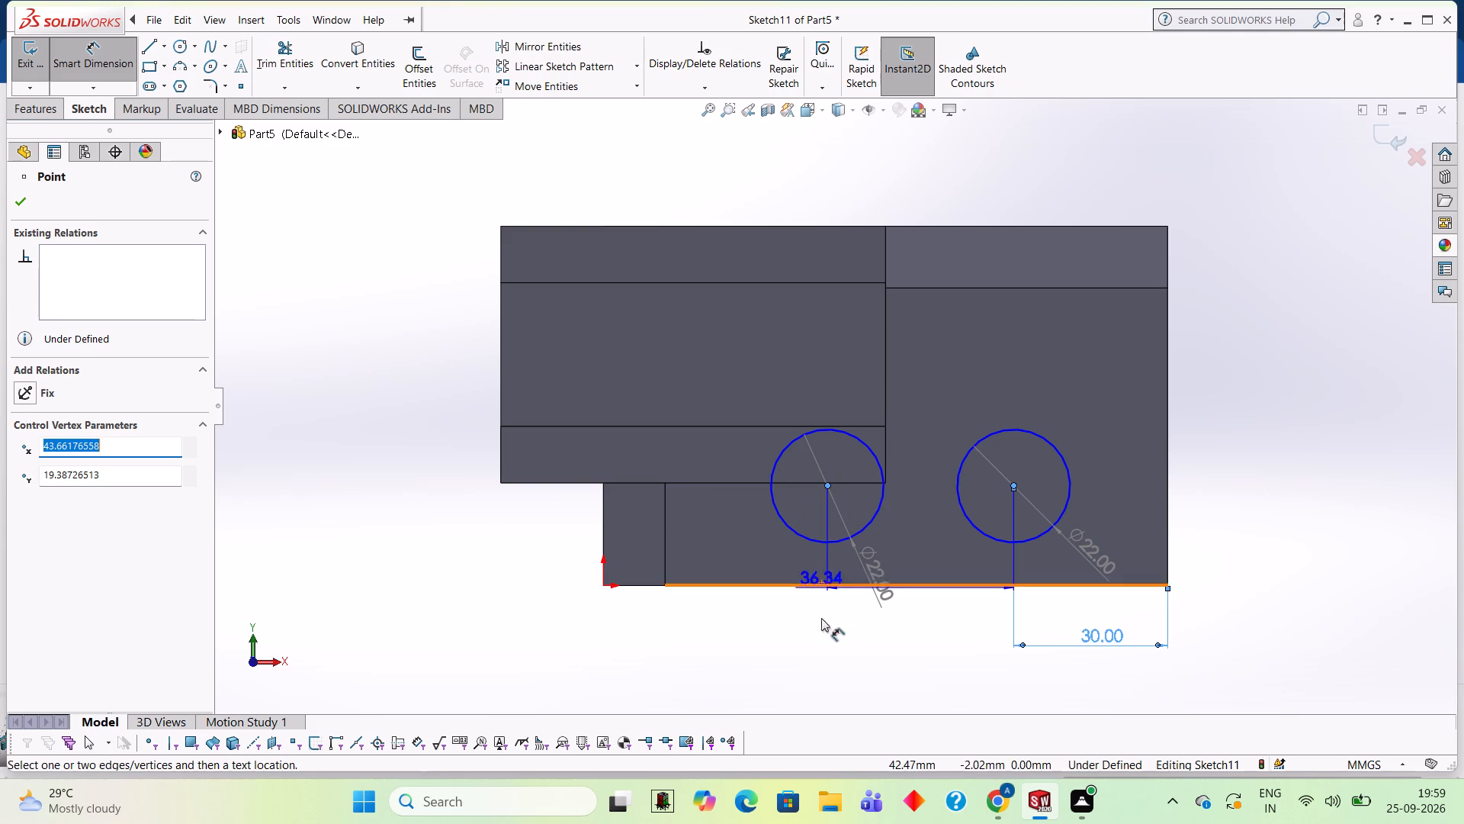
left_click(827, 630)
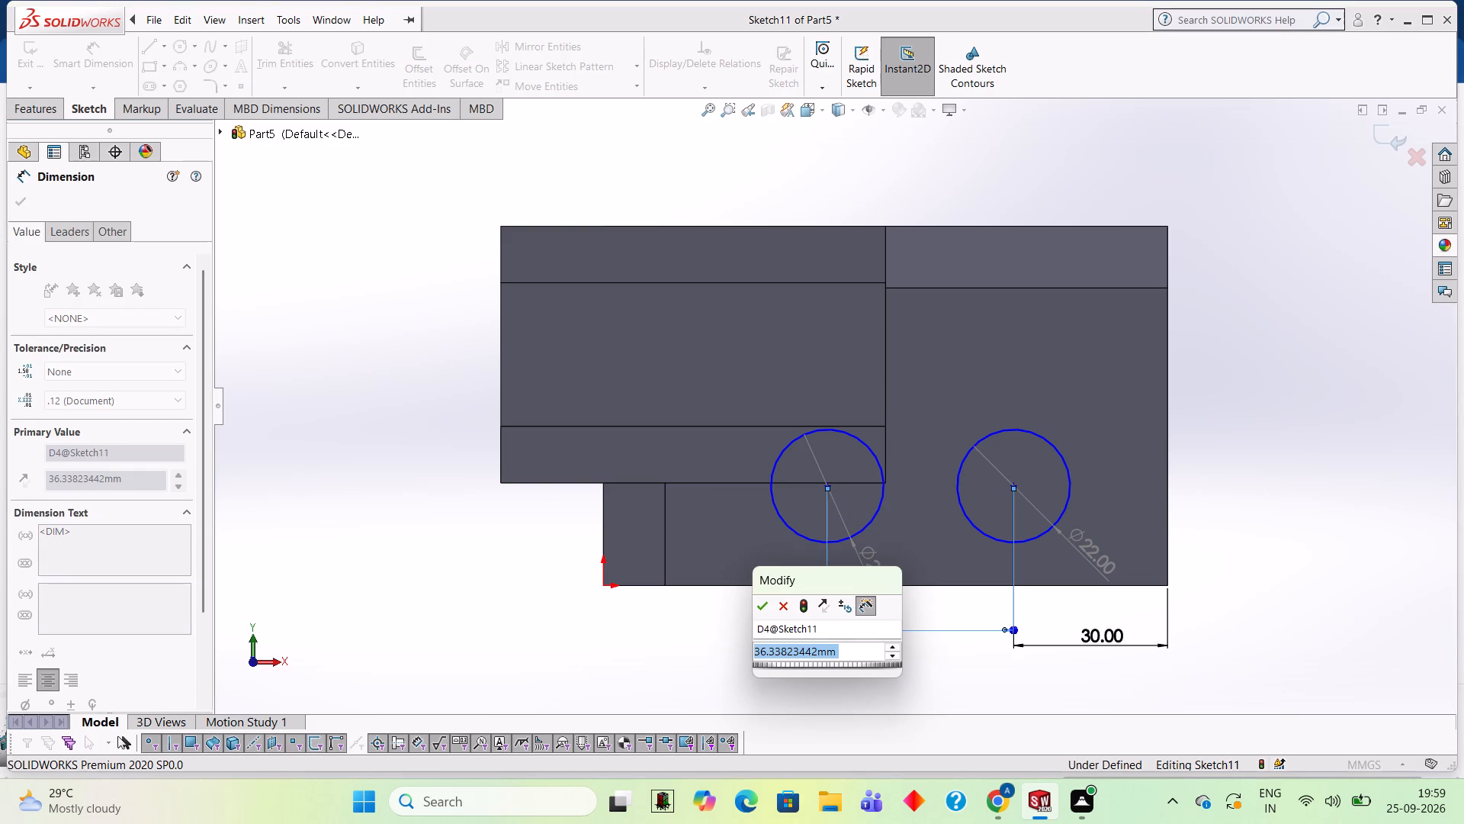
type("45")
key("Return")
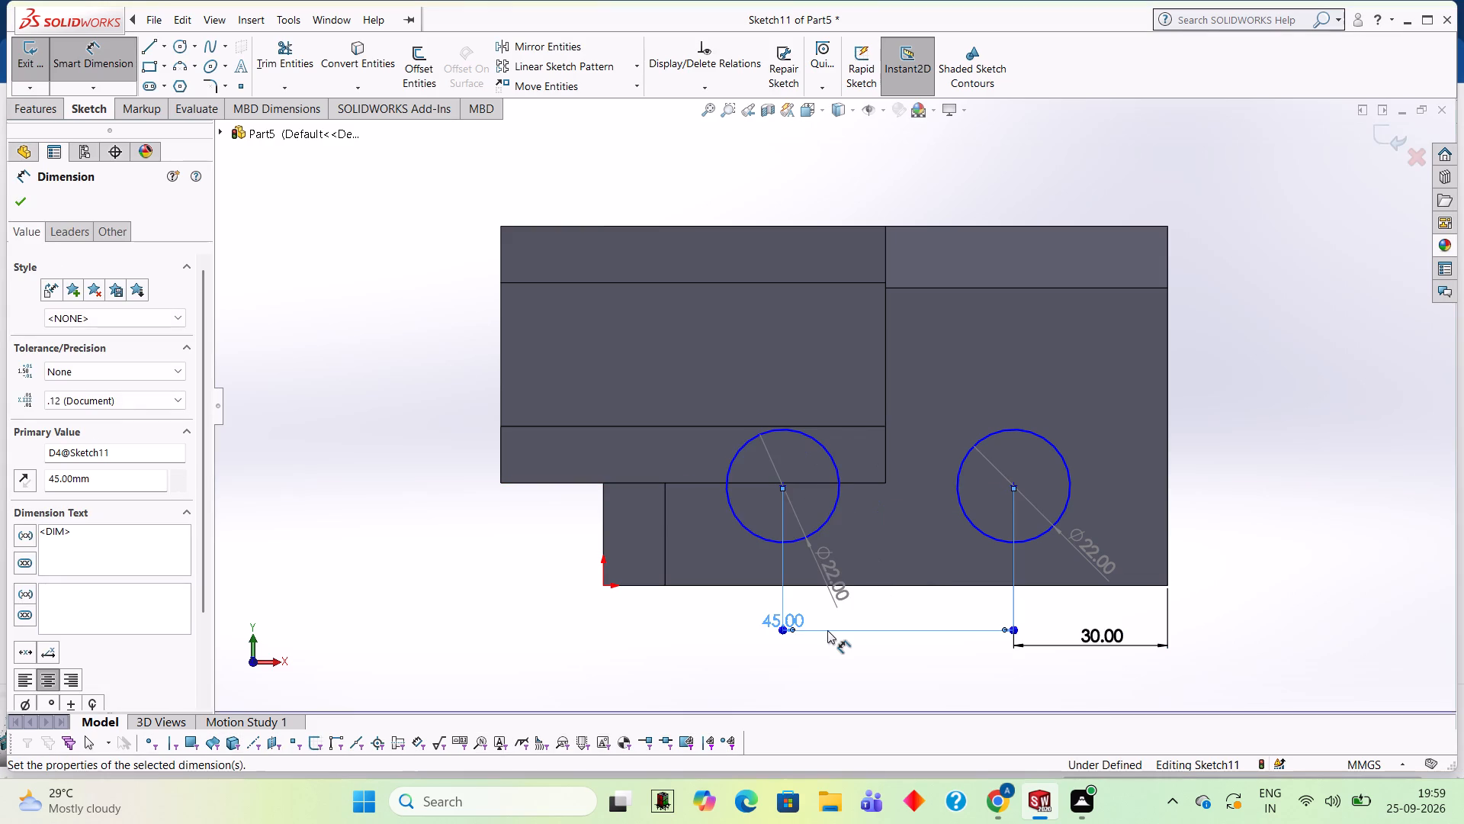
Dimension the outer circle's centre 30 mm above the plate's lower long edge.
middle_click_drag(1256, 434, 1235, 263)
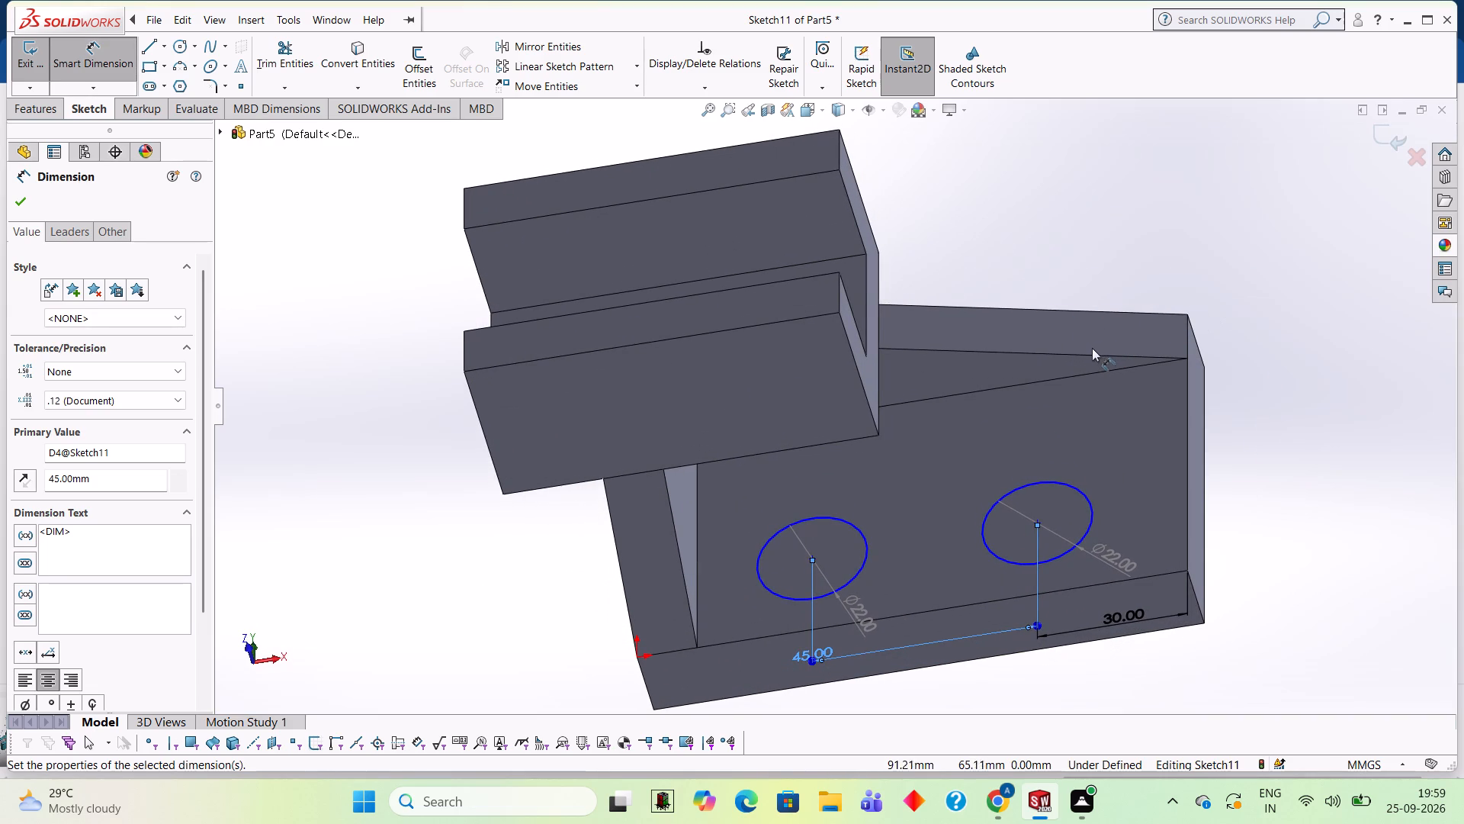
middle_click_drag(1117, 237, 1107, 340)
middle_click_drag(1083, 188, 1117, 217)
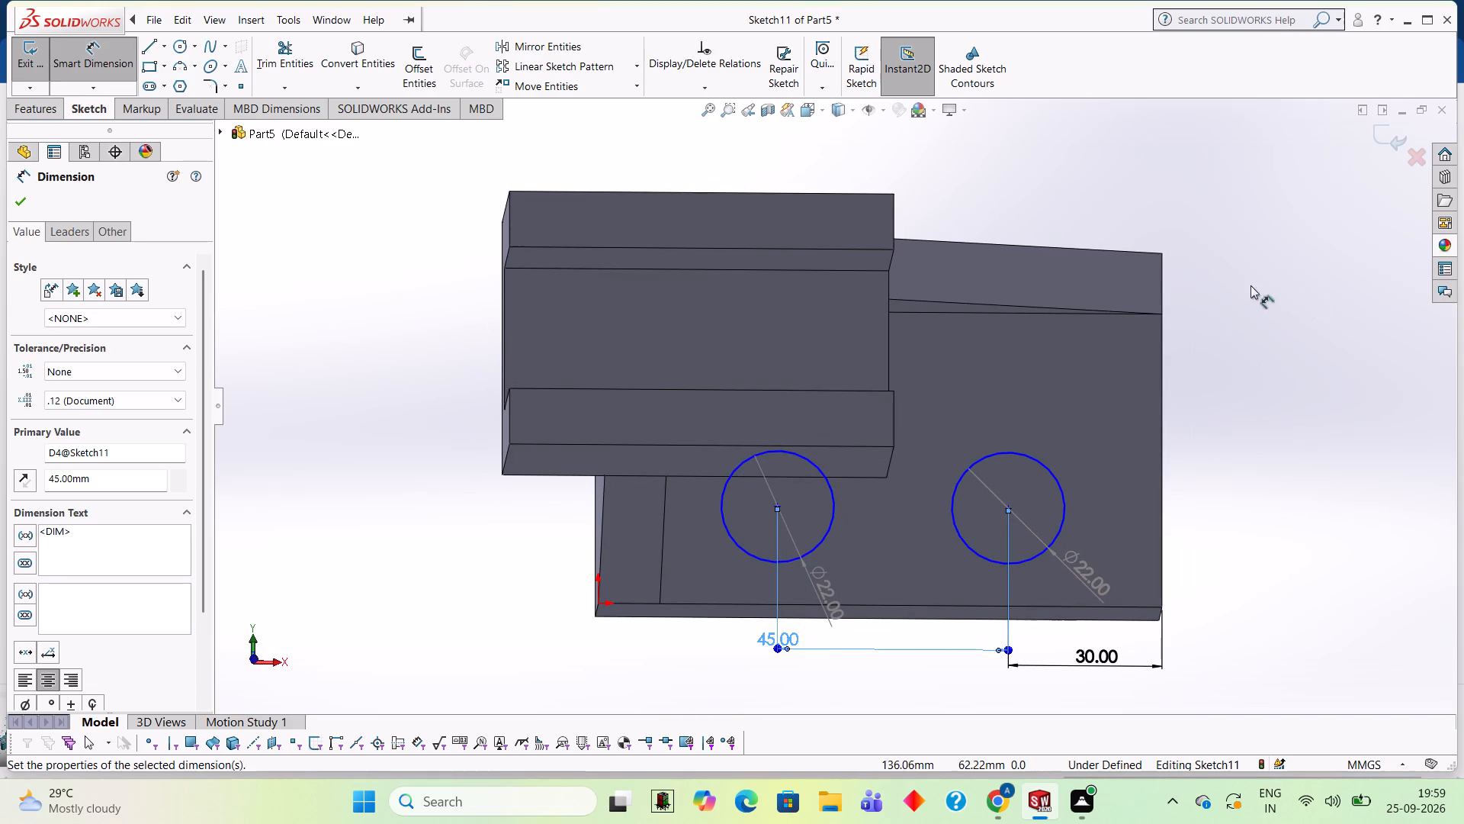
middle_click_drag(1061, 199, 1048, 253)
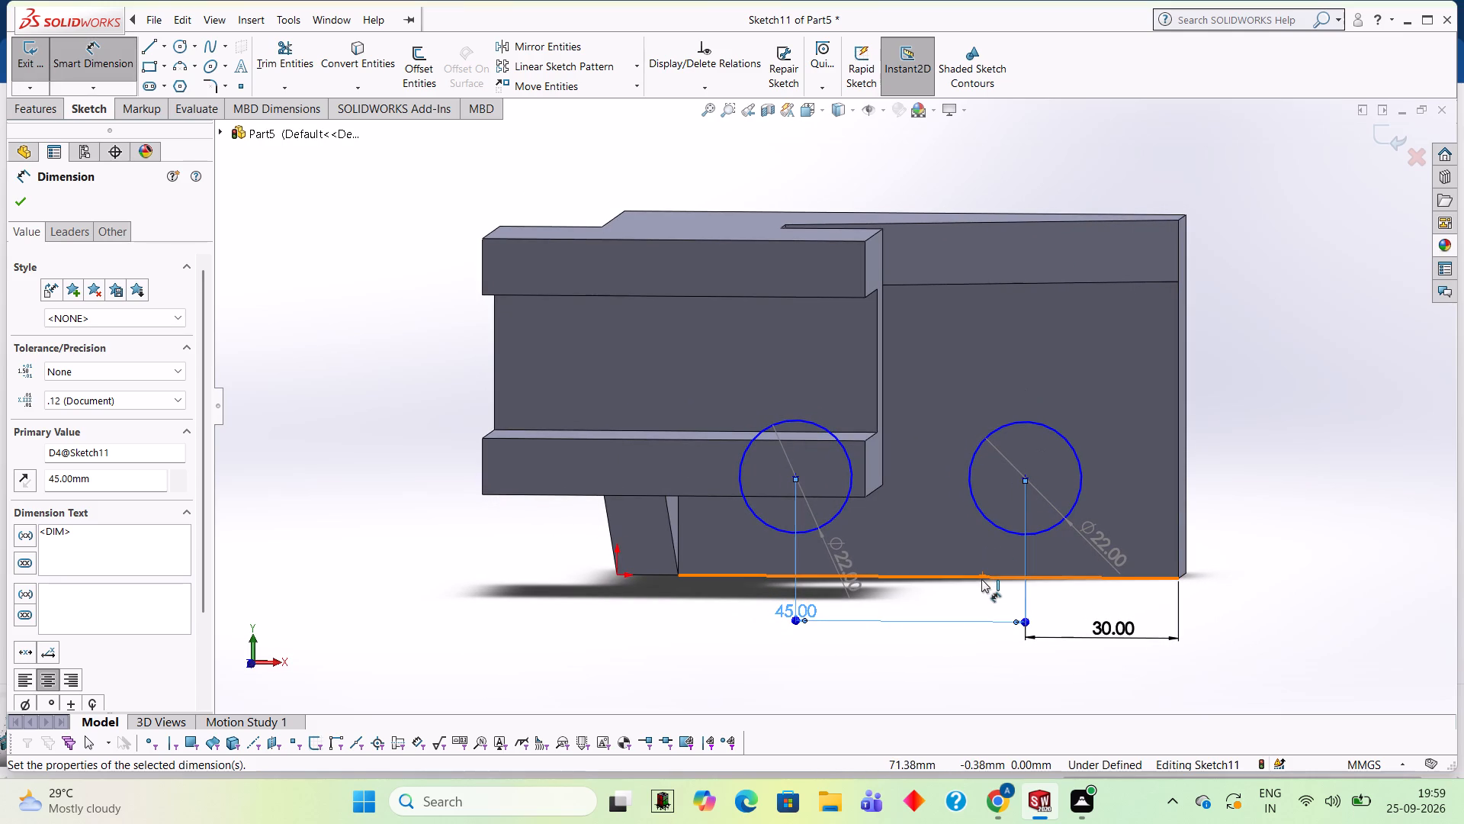
left_click(981, 579)
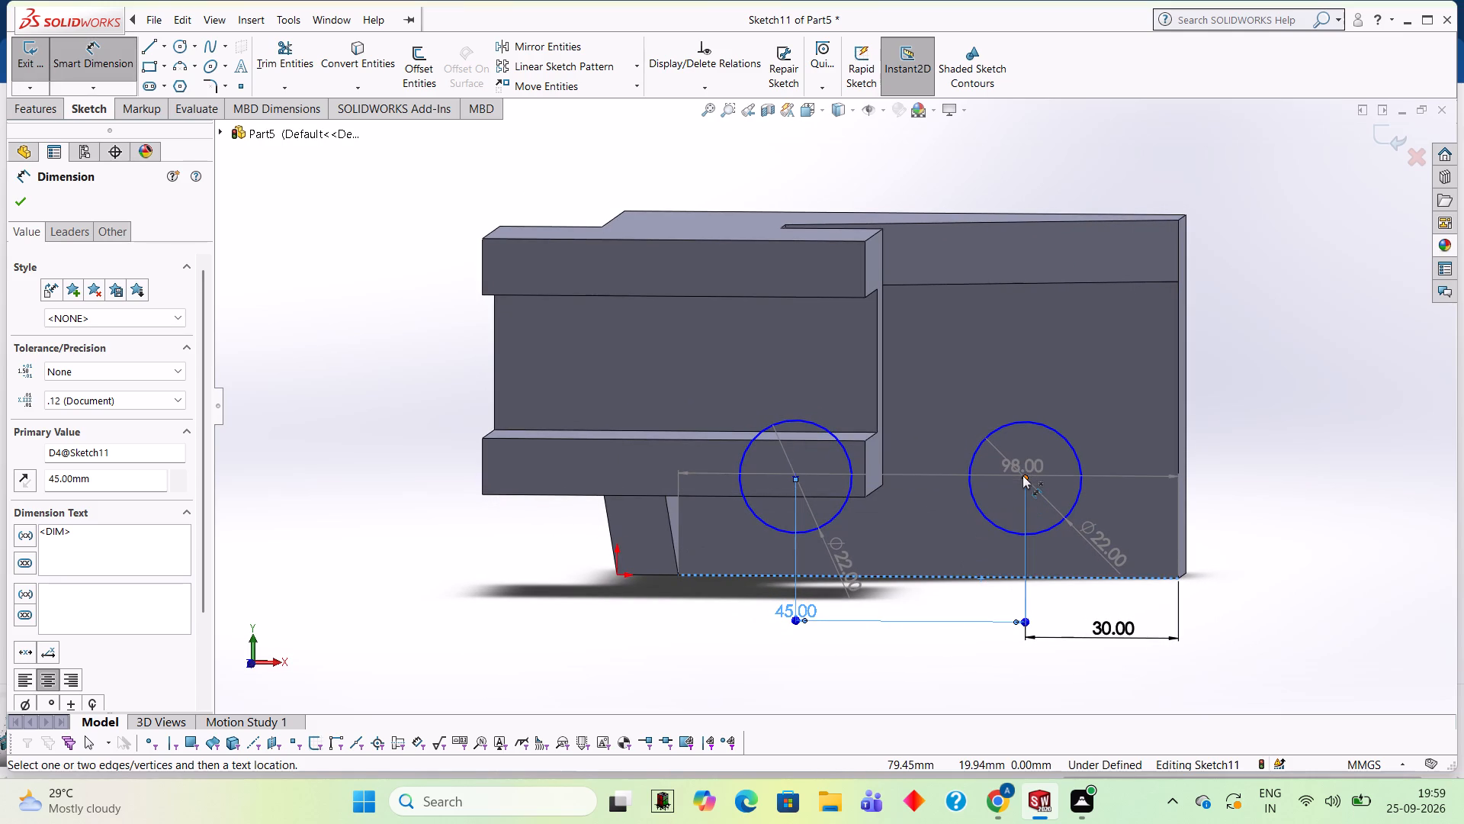
left_click(1025, 476)
left_click(1263, 491)
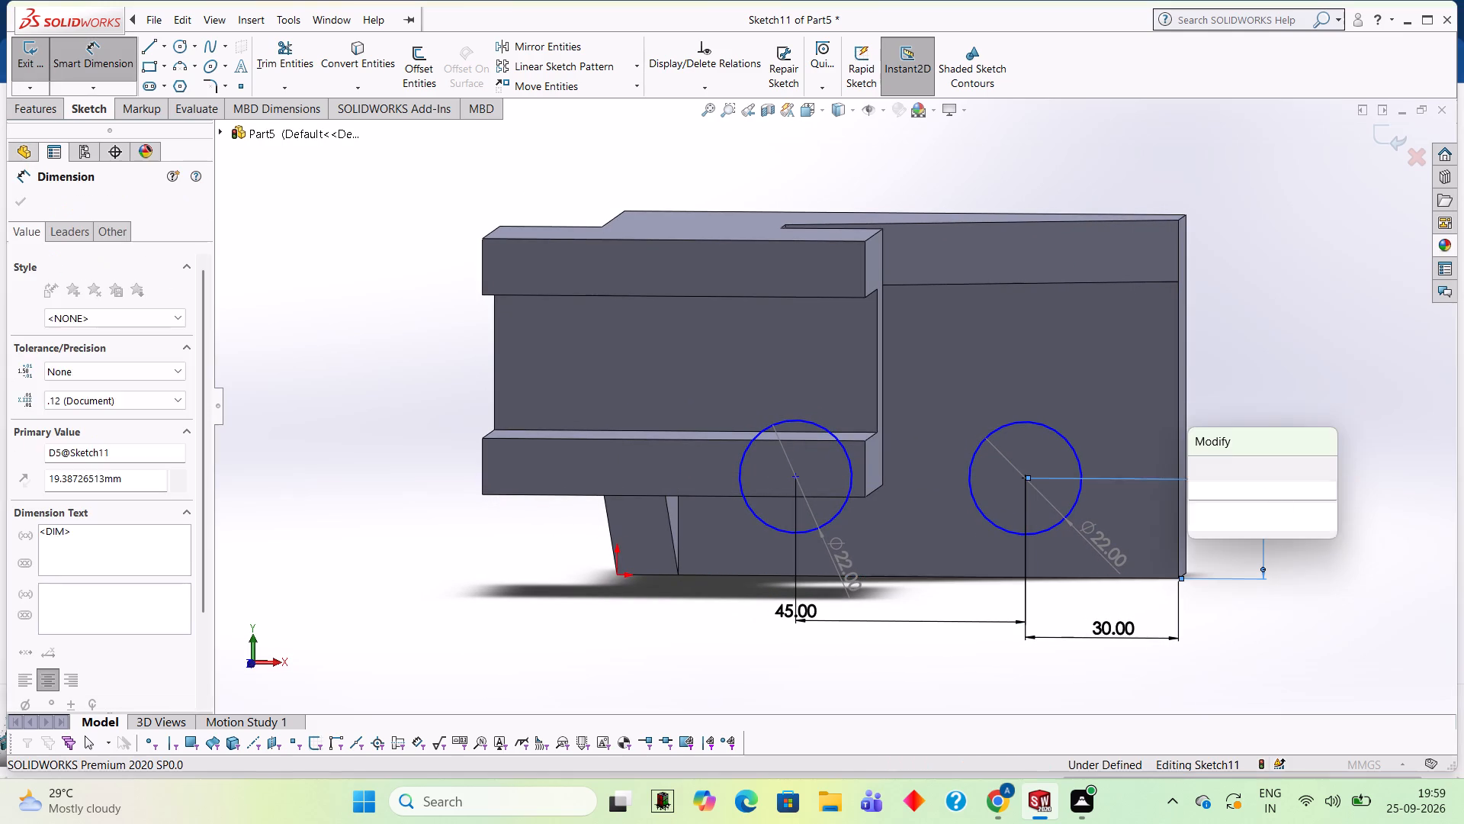
type("30")
key("Return")
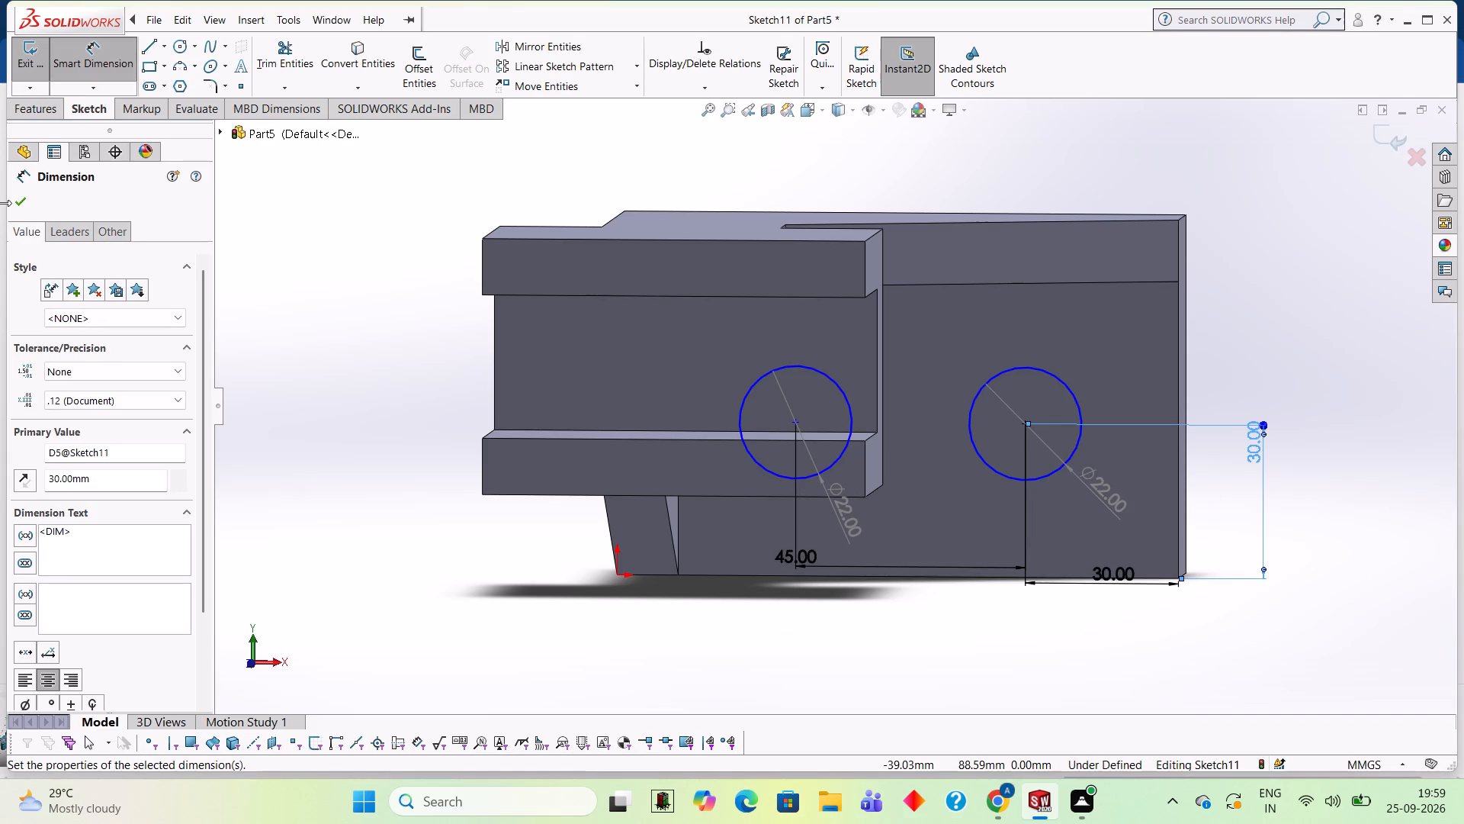
left_click(20, 212)
Examine the two-circle sketch on the plate from several angles, checking its position relative to the channel section and web.
middle_click_drag(1141, 301, 1138, 262)
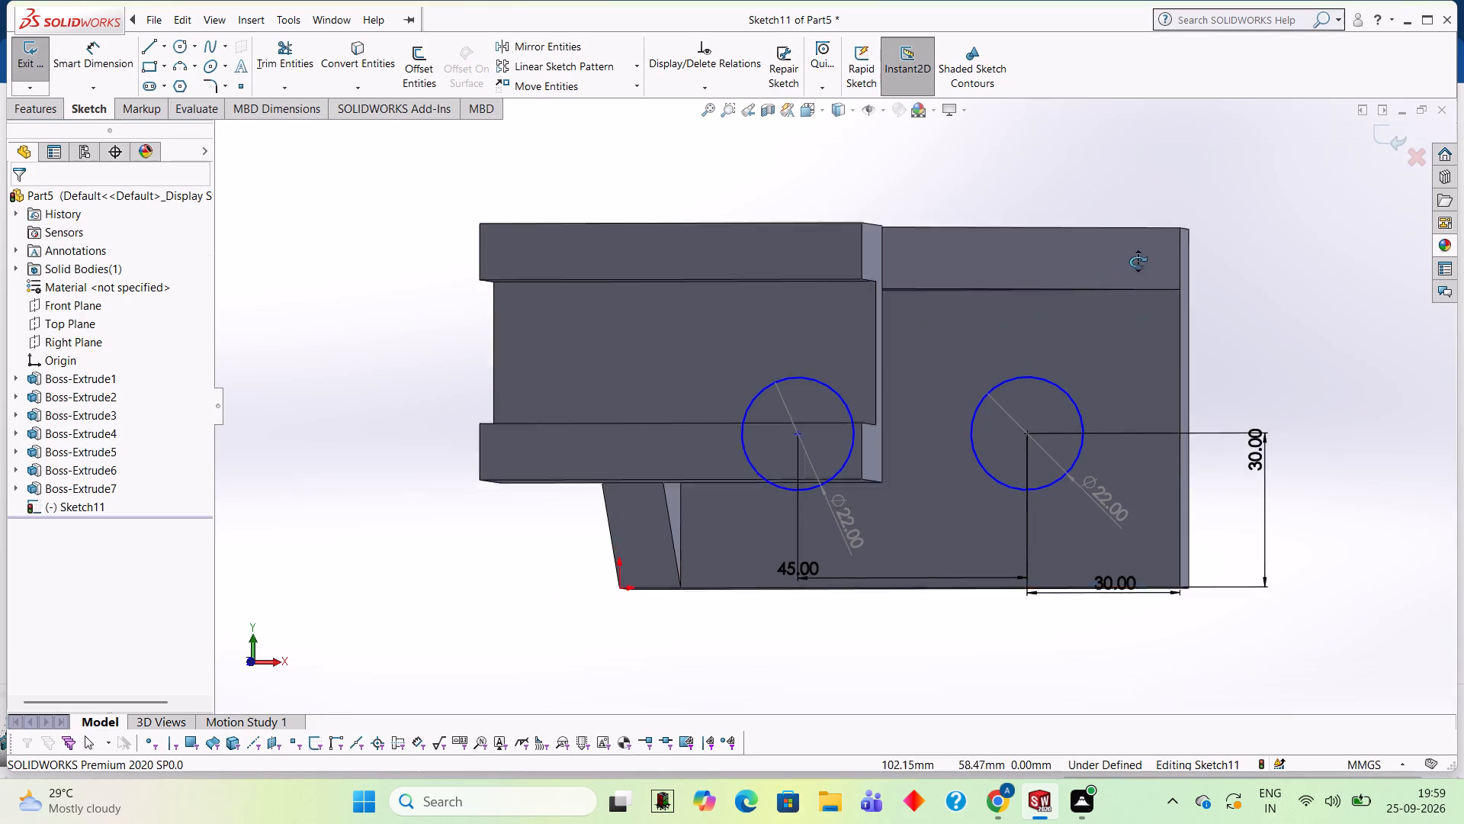
middle_click_drag(1138, 262, 1133, 240)
middle_click_drag(1145, 307, 1152, 237)
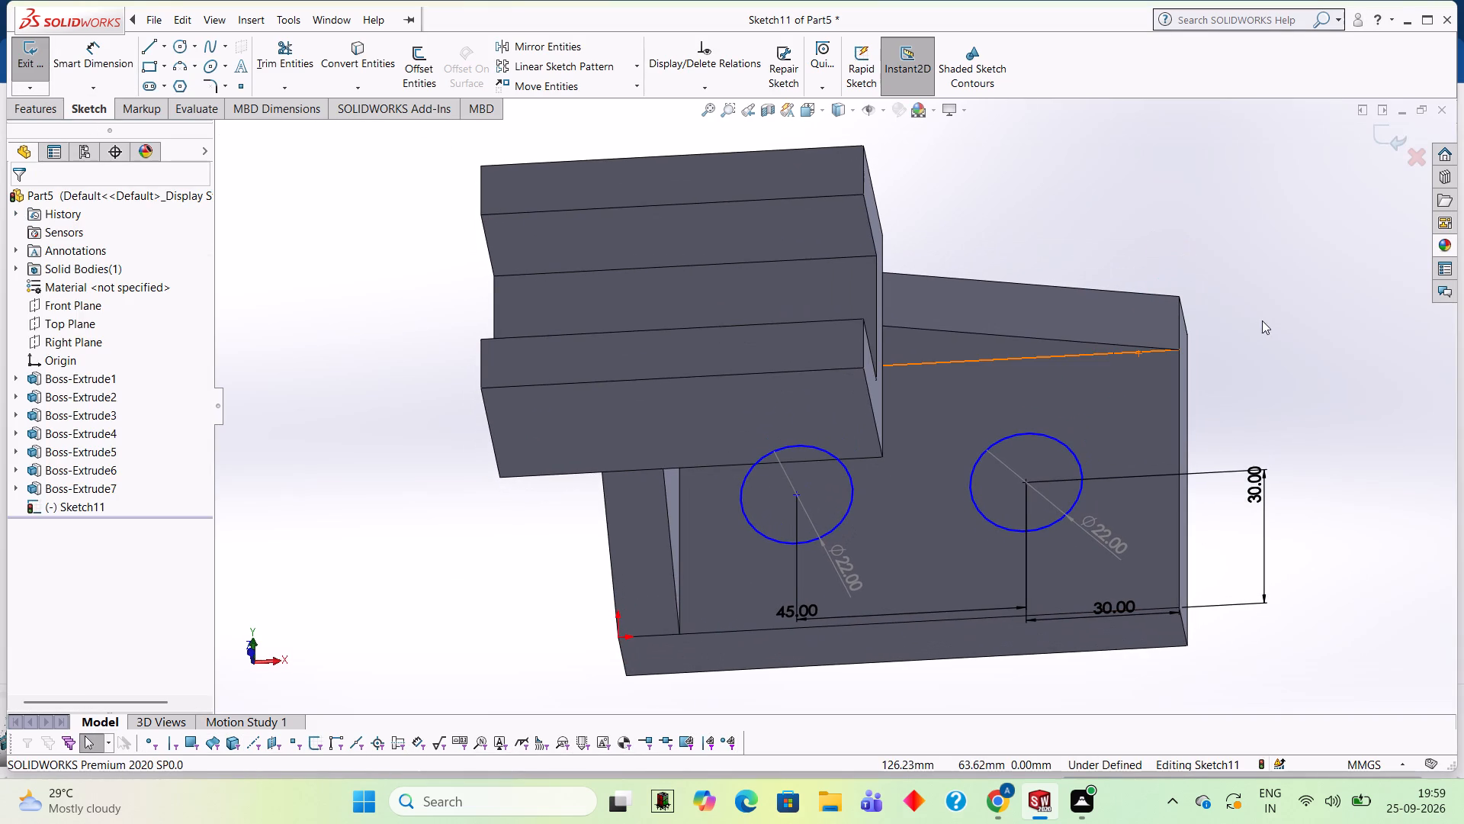
middle_click_drag(1252, 336, 1255, 256)
scroll(1255, 256, "up", 1)
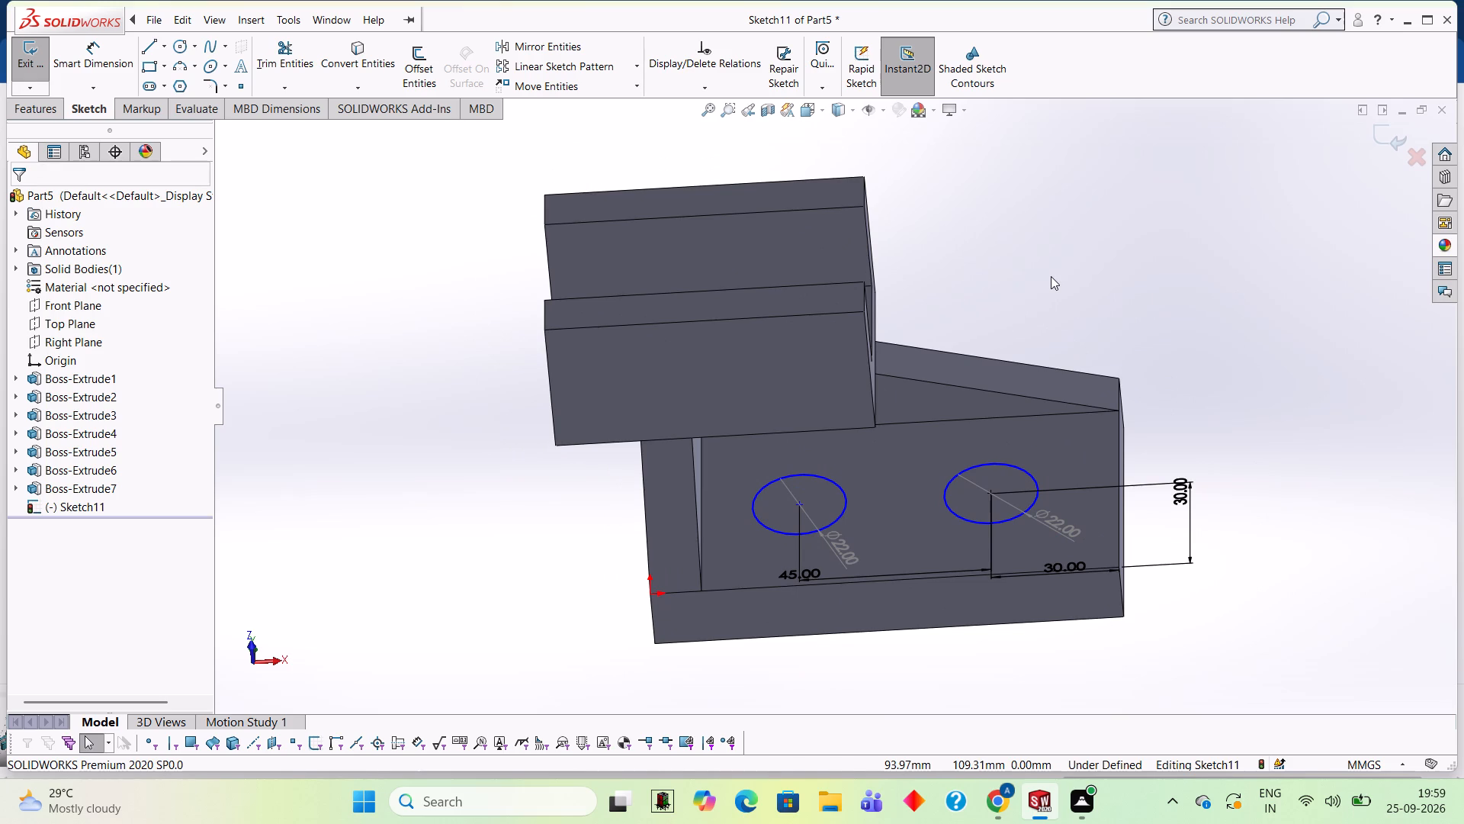
middle_click_drag(1070, 343, 1038, 303)
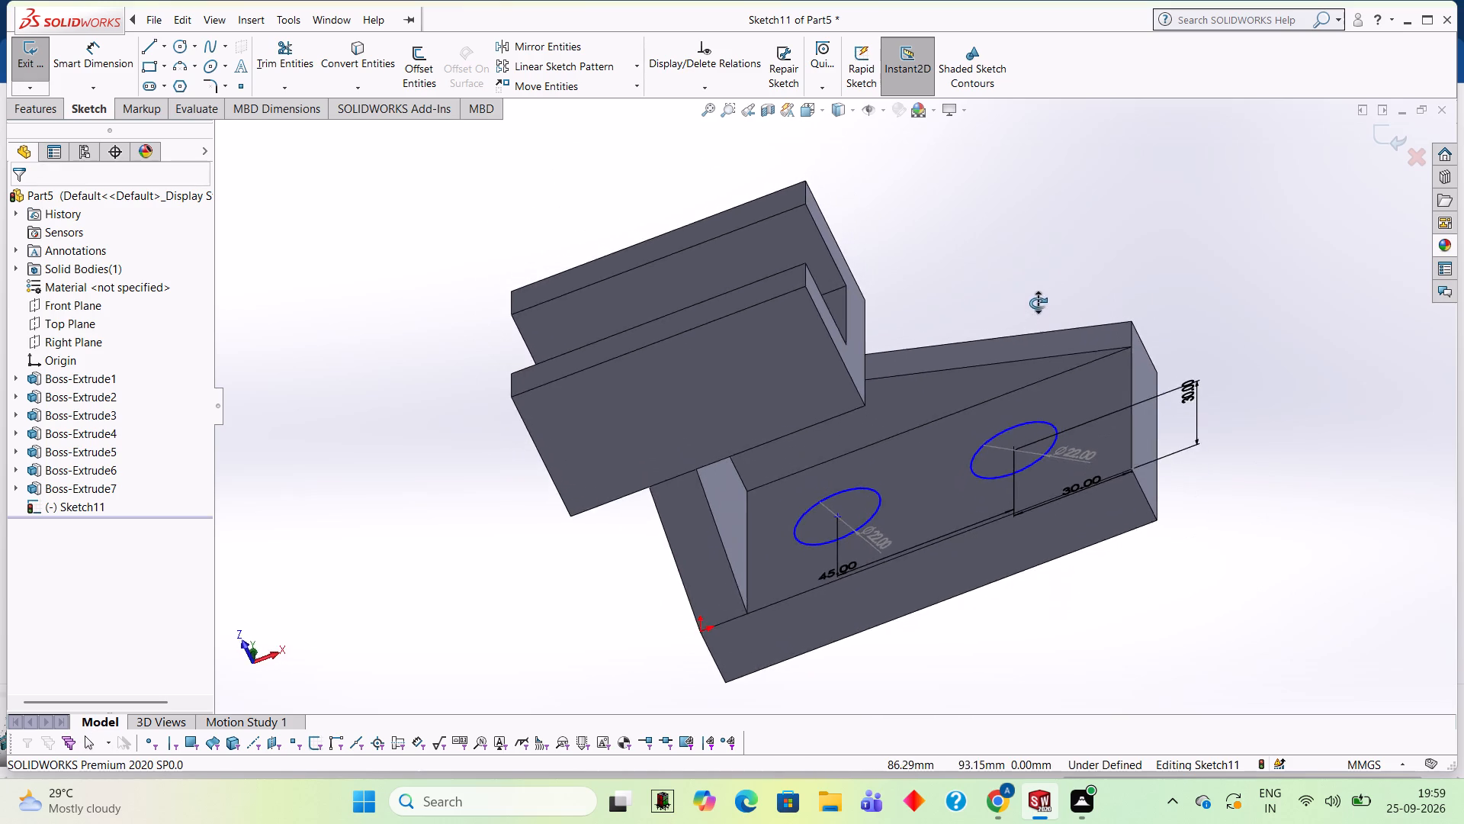
middle_click_drag(1038, 303, 1086, 316)
middle_click_drag(1014, 292, 1000, 336)
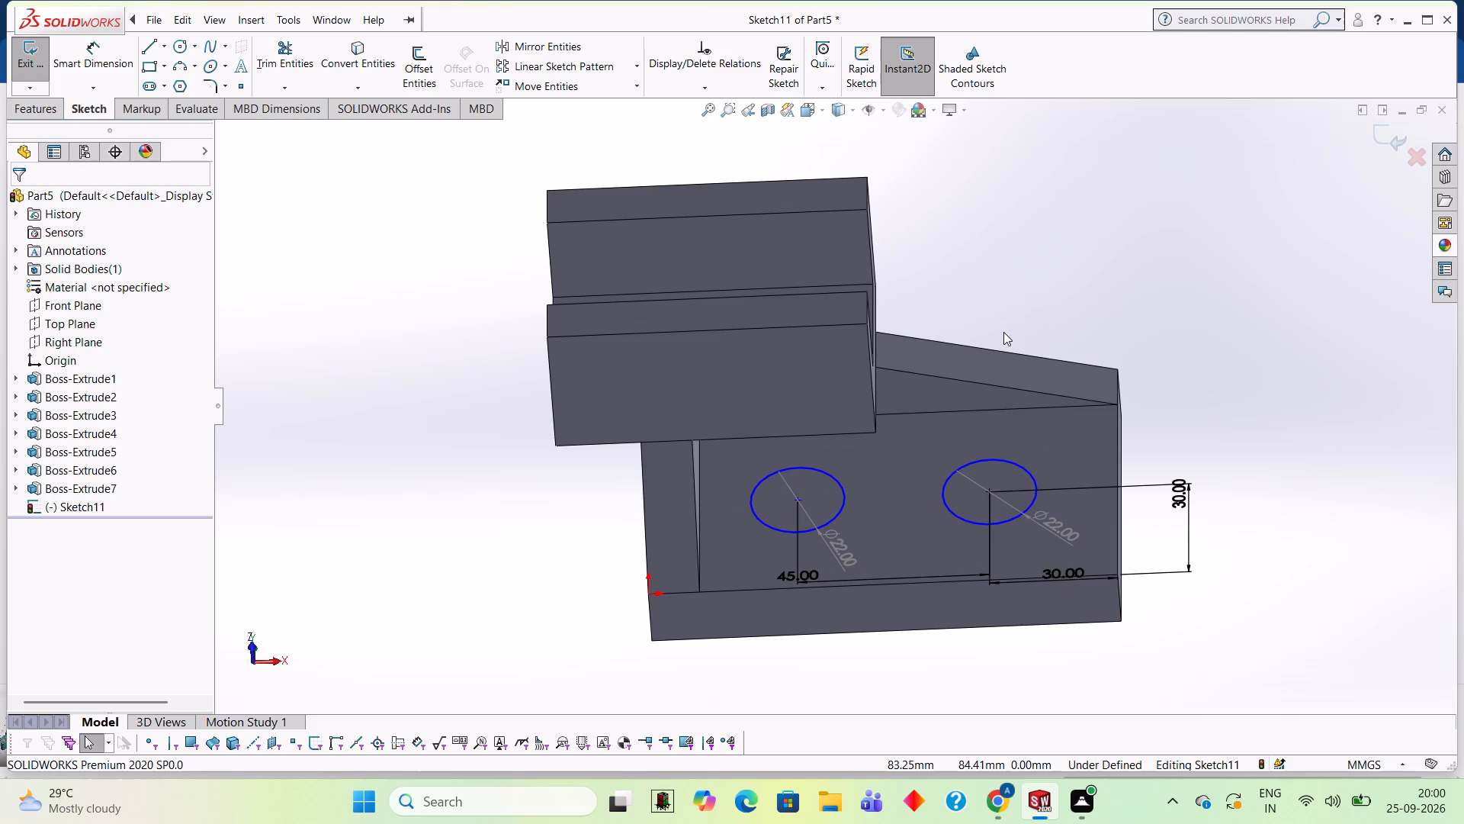
middle_click_drag(1004, 232, 1019, 260)
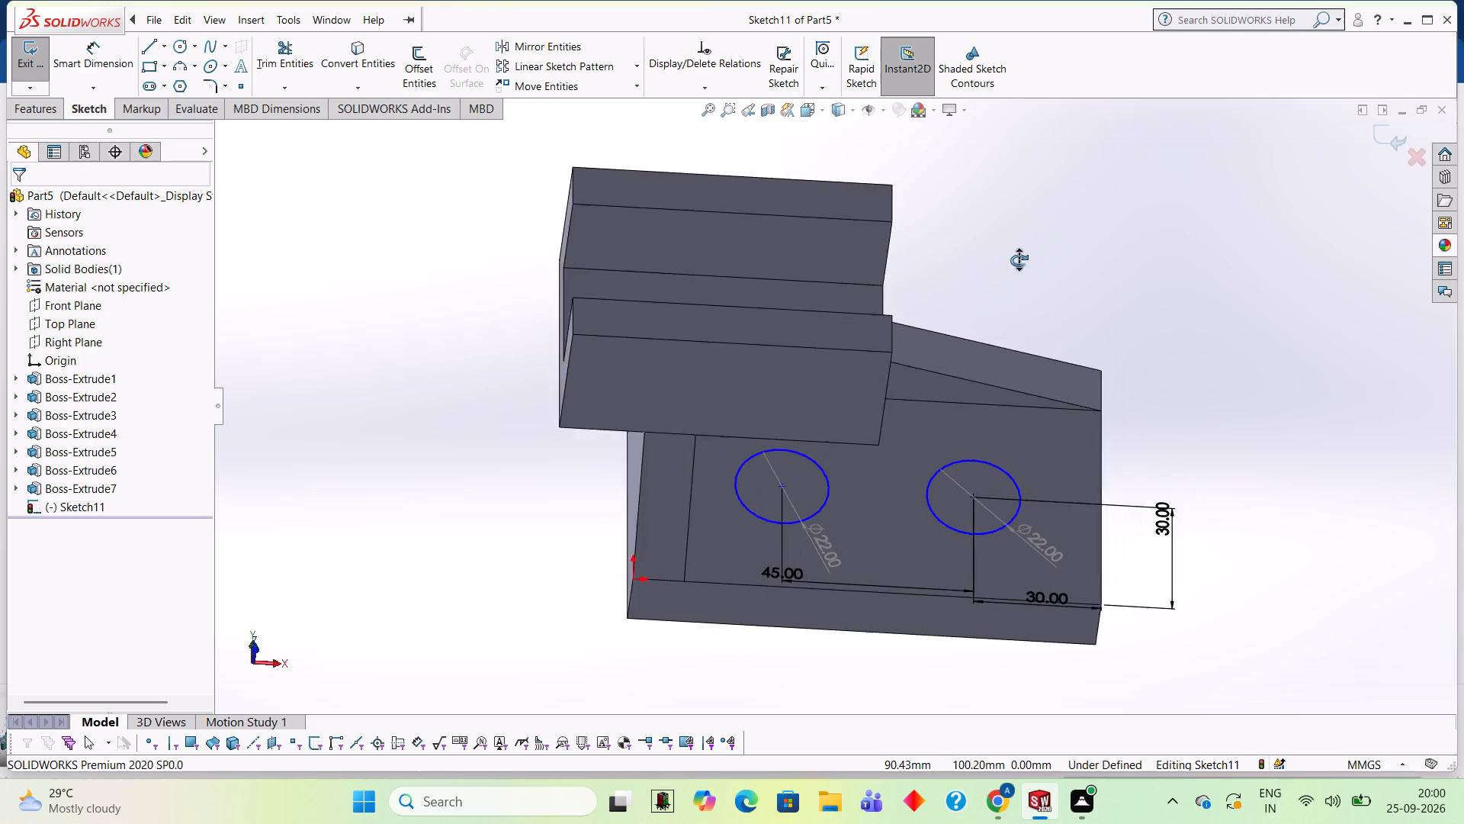
middle_click_drag(1019, 260, 997, 204)
middle_click_drag(1012, 260, 1014, 215)
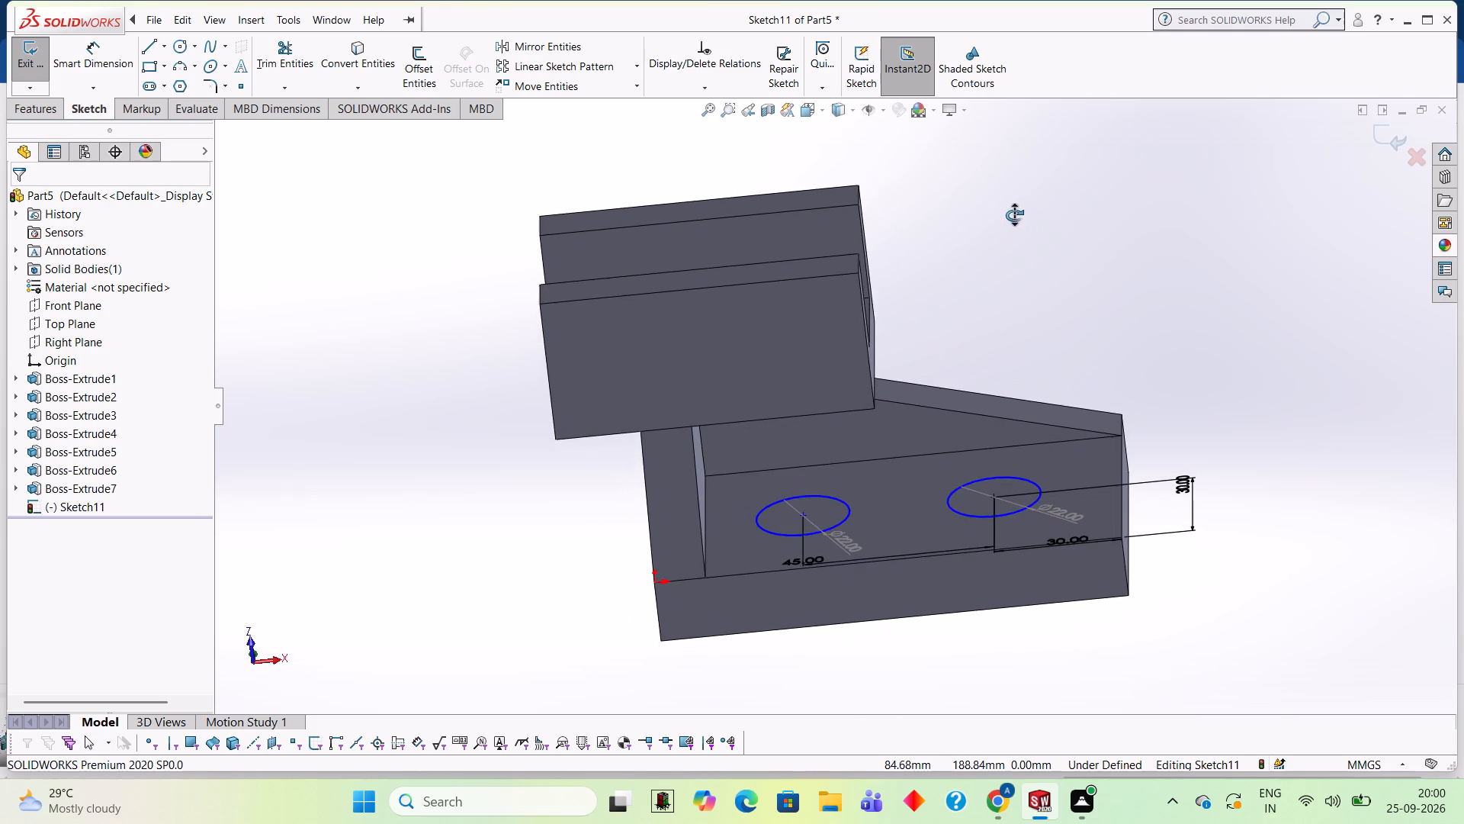
middle_click_drag(1014, 215, 1019, 249)
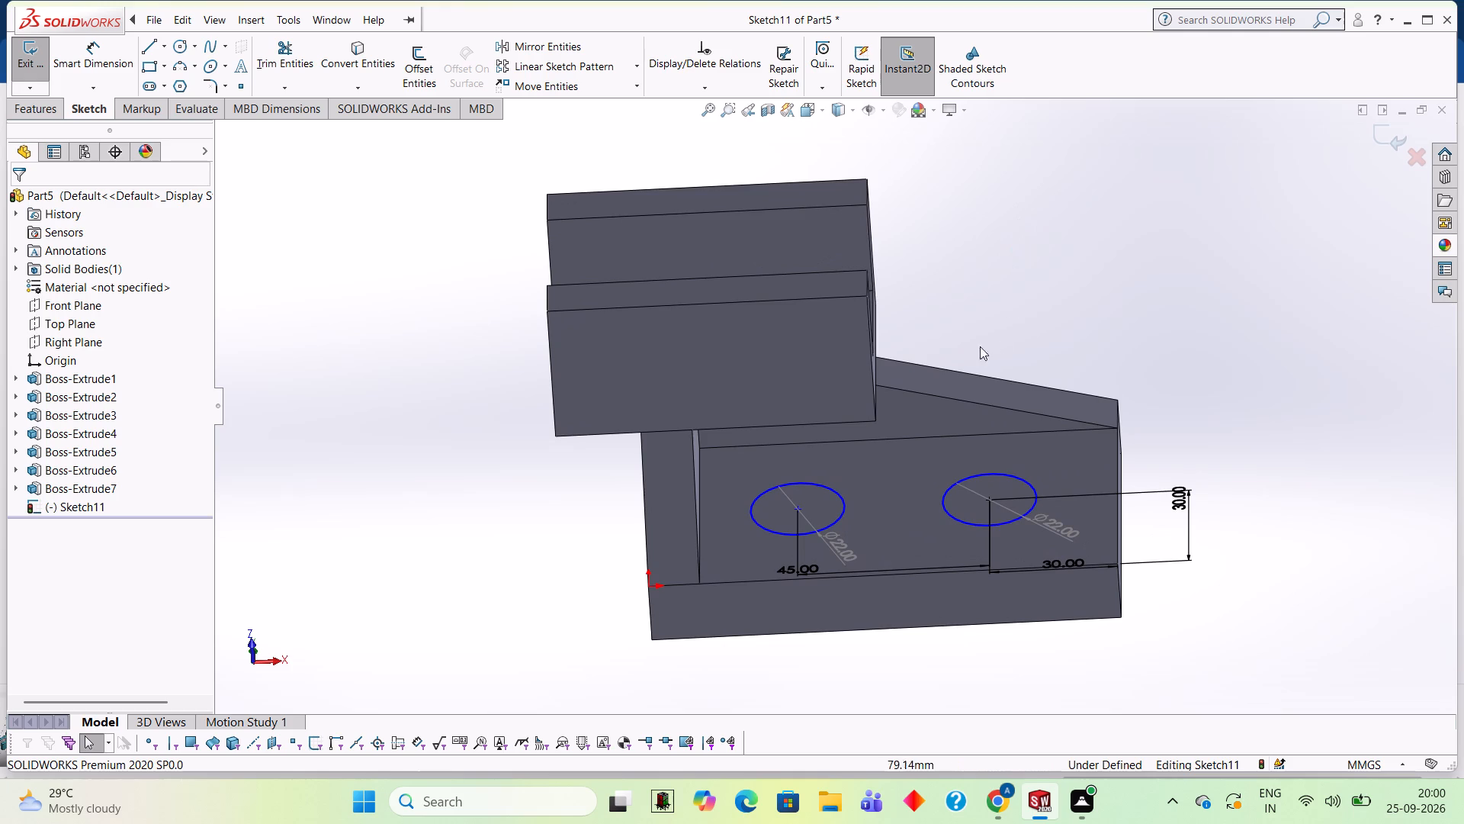
Start an extruded cut from the two-circle sketch with a blind depth of 11 mm and check its reach through the plate.
left_click(50, 112)
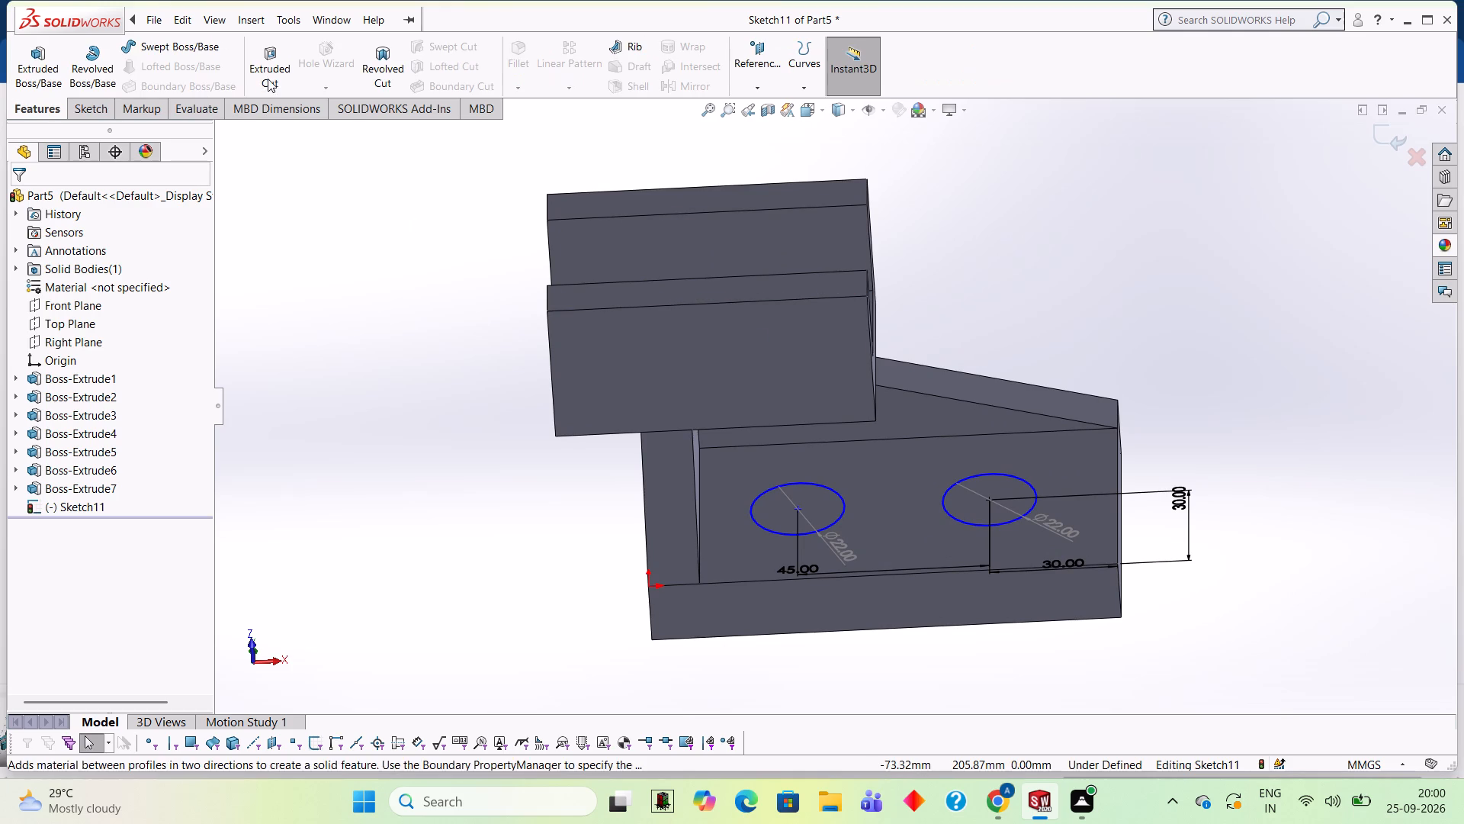
left_click(269, 73)
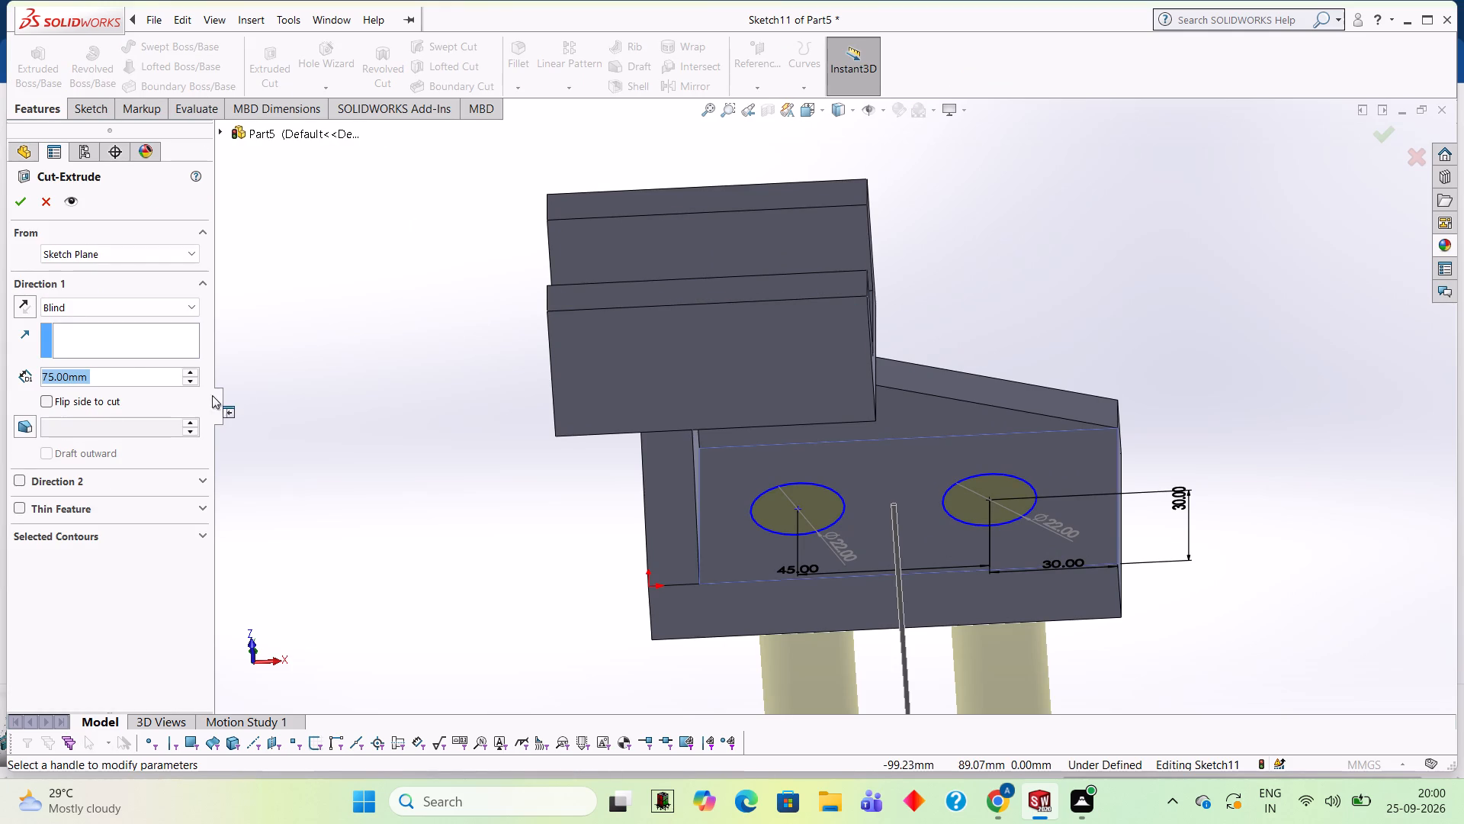
type("11")
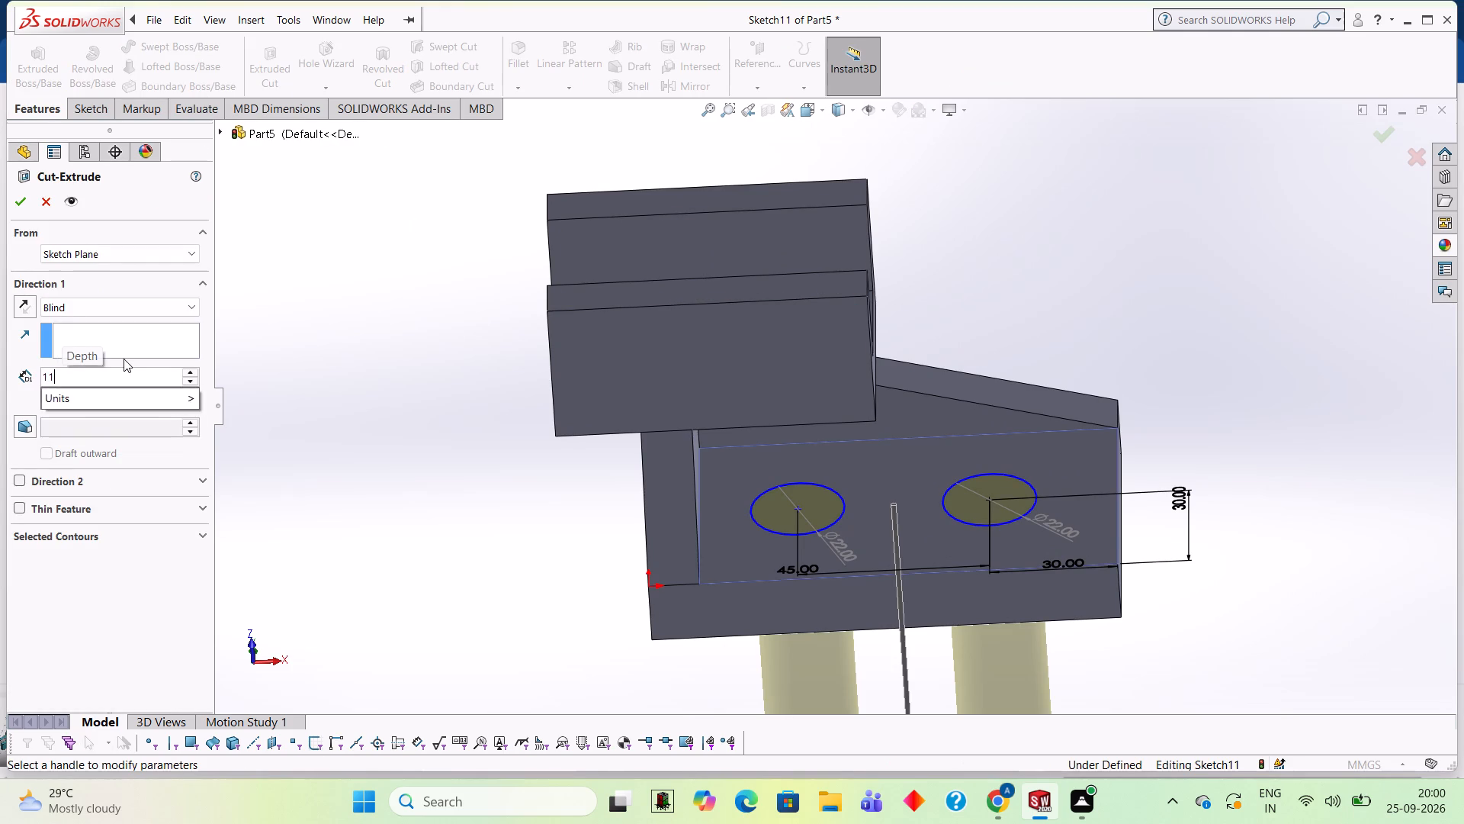
key("Return")
middle_click_drag(364, 494, 408, 485)
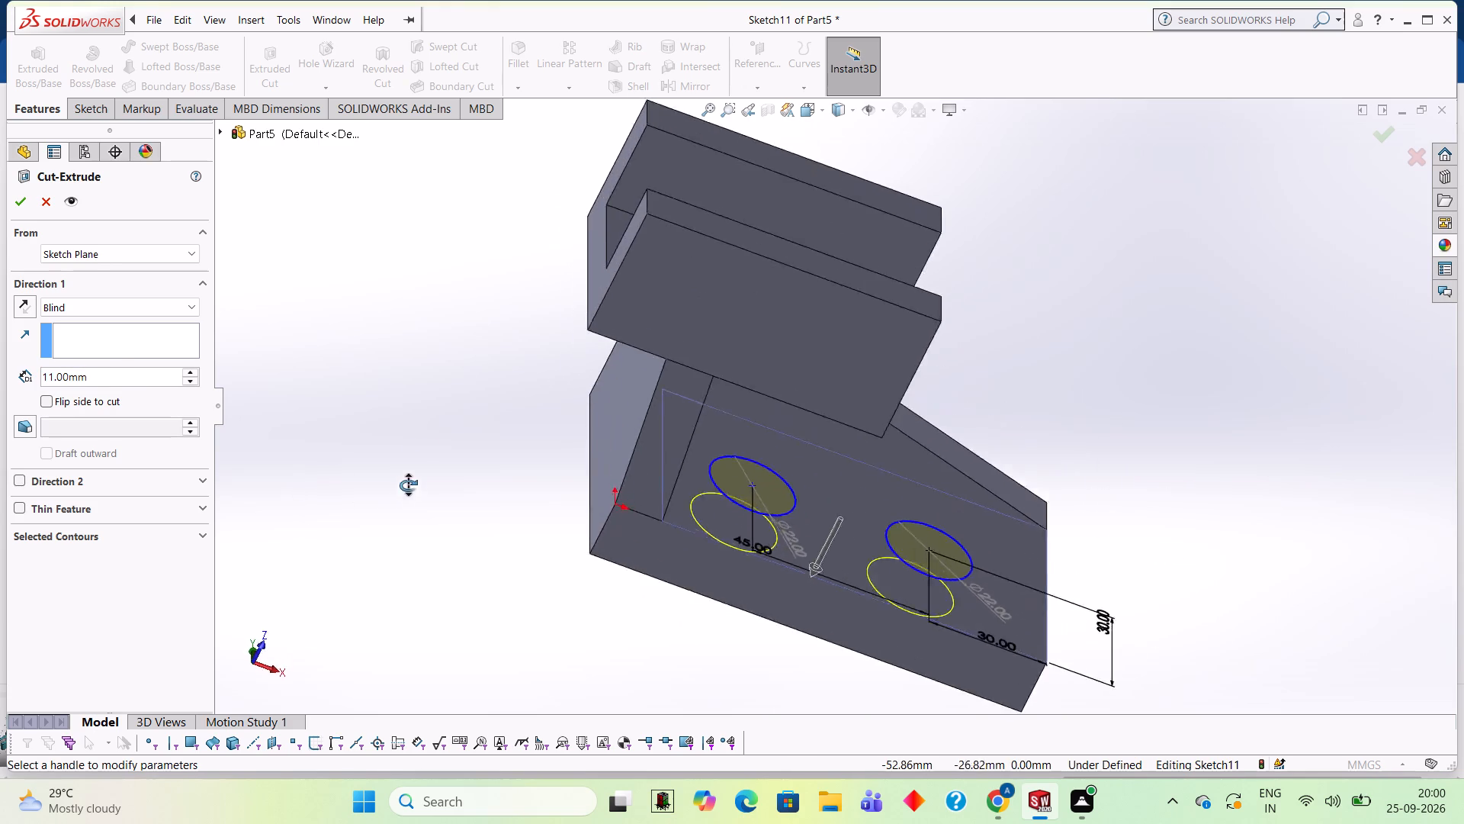
middle_click_drag(408, 485, 506, 529)
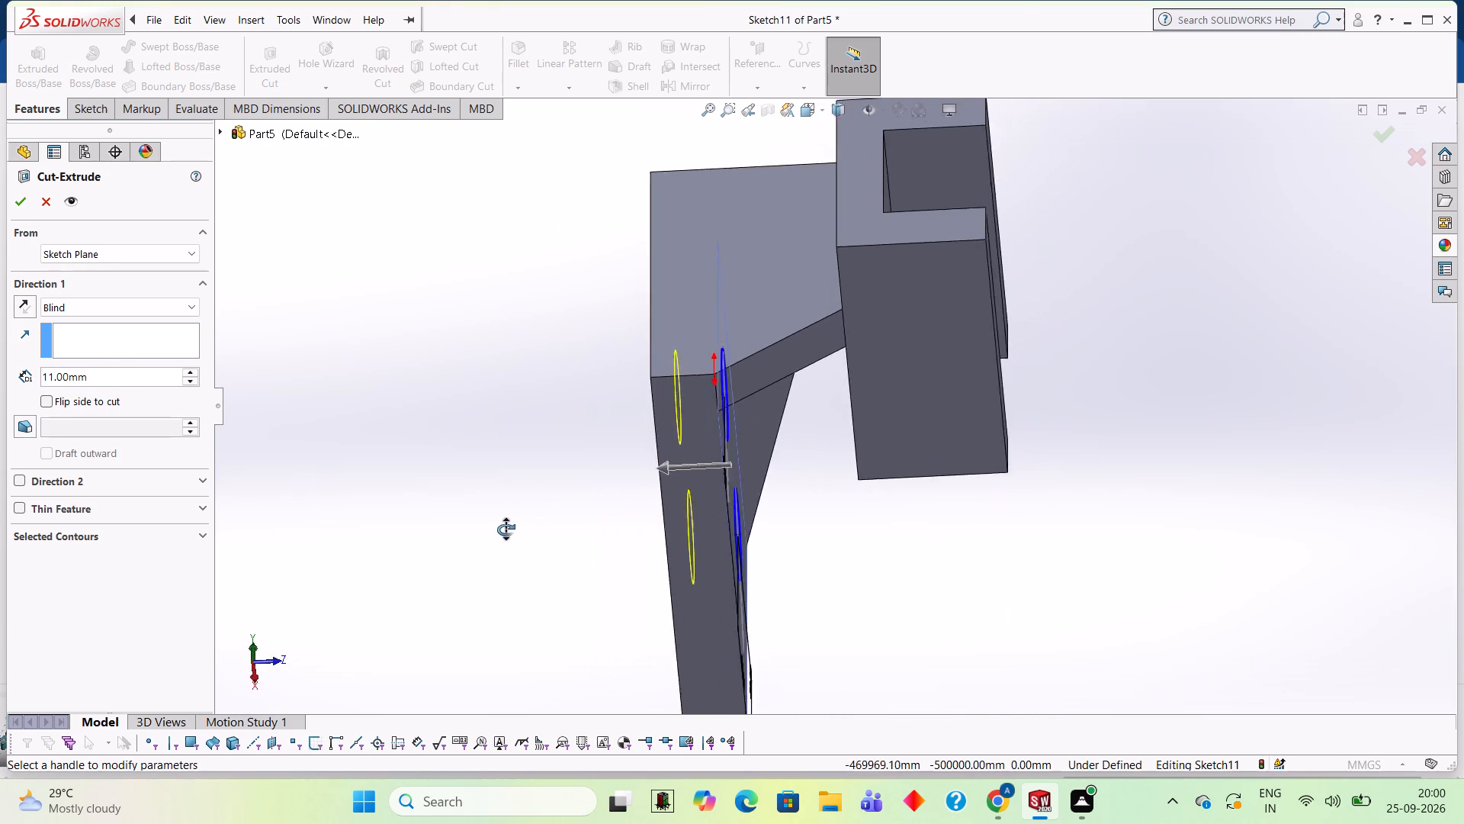
middle_click_drag(506, 529, 522, 554)
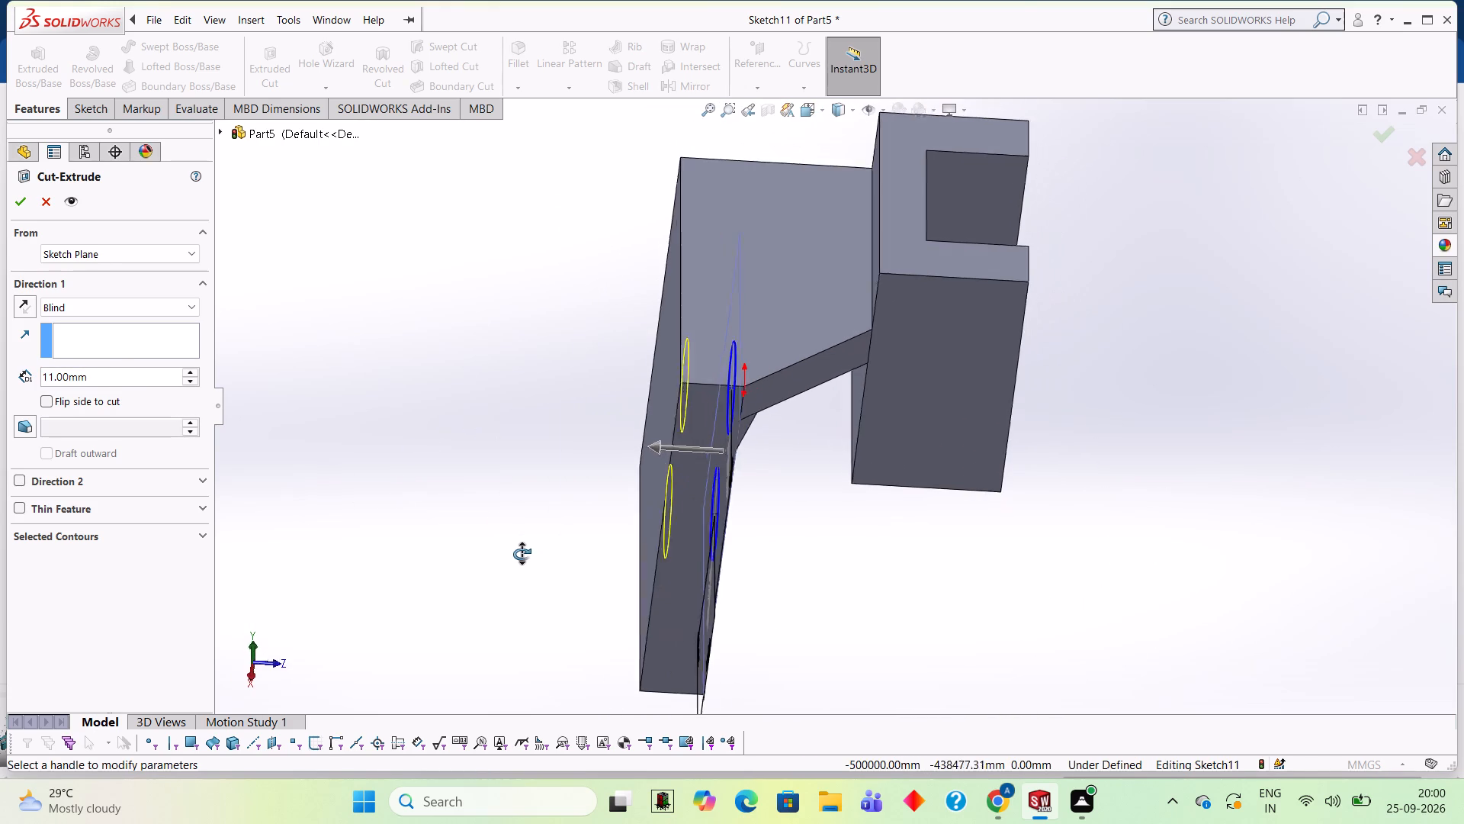
middle_click_drag(522, 554, 516, 398)
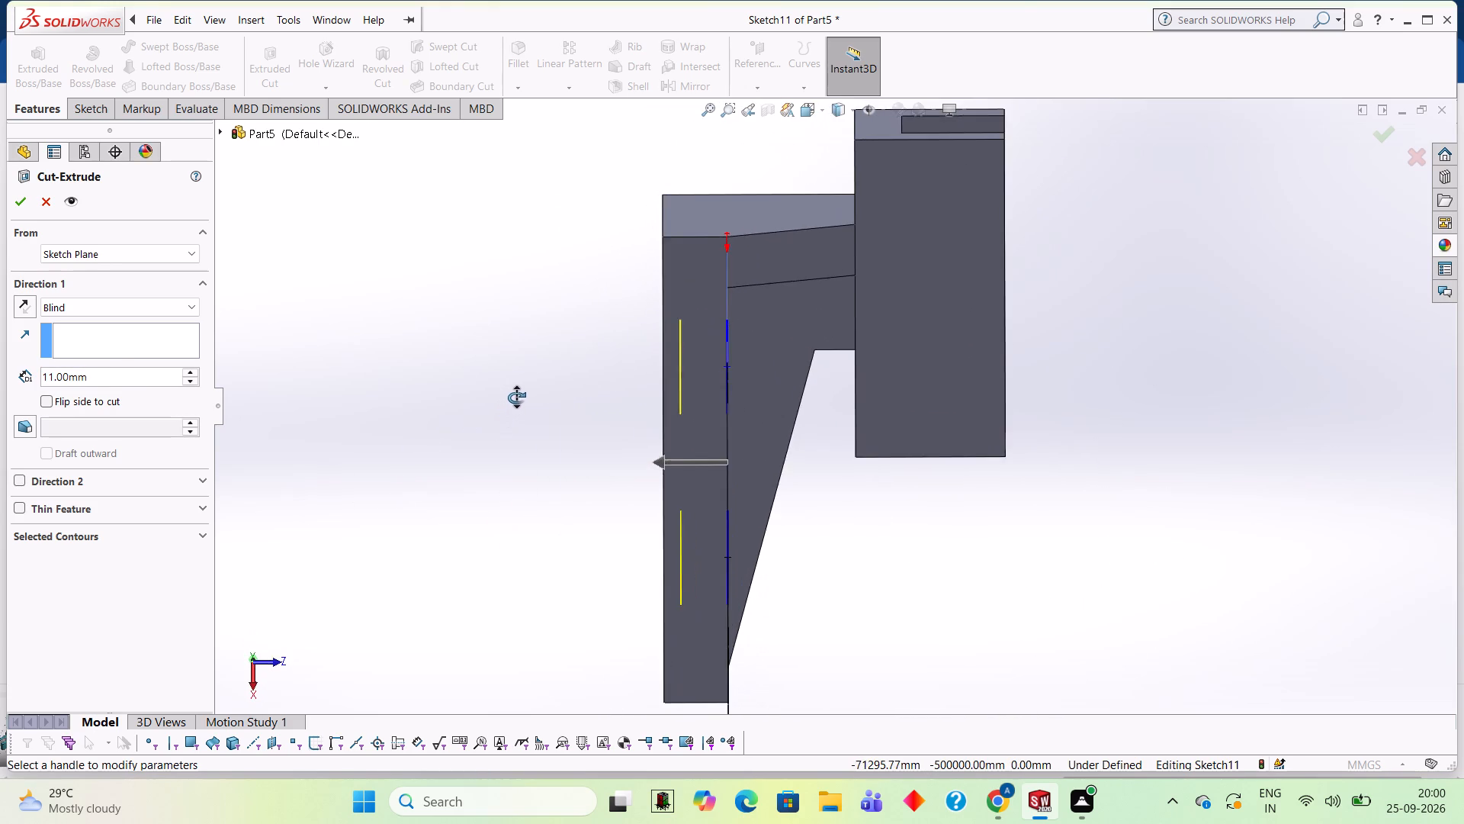
middle_click_drag(516, 398, 520, 392)
Set the circular cut's blind depth to 15 mm and complete the cut through the plate.
left_click(158, 376)
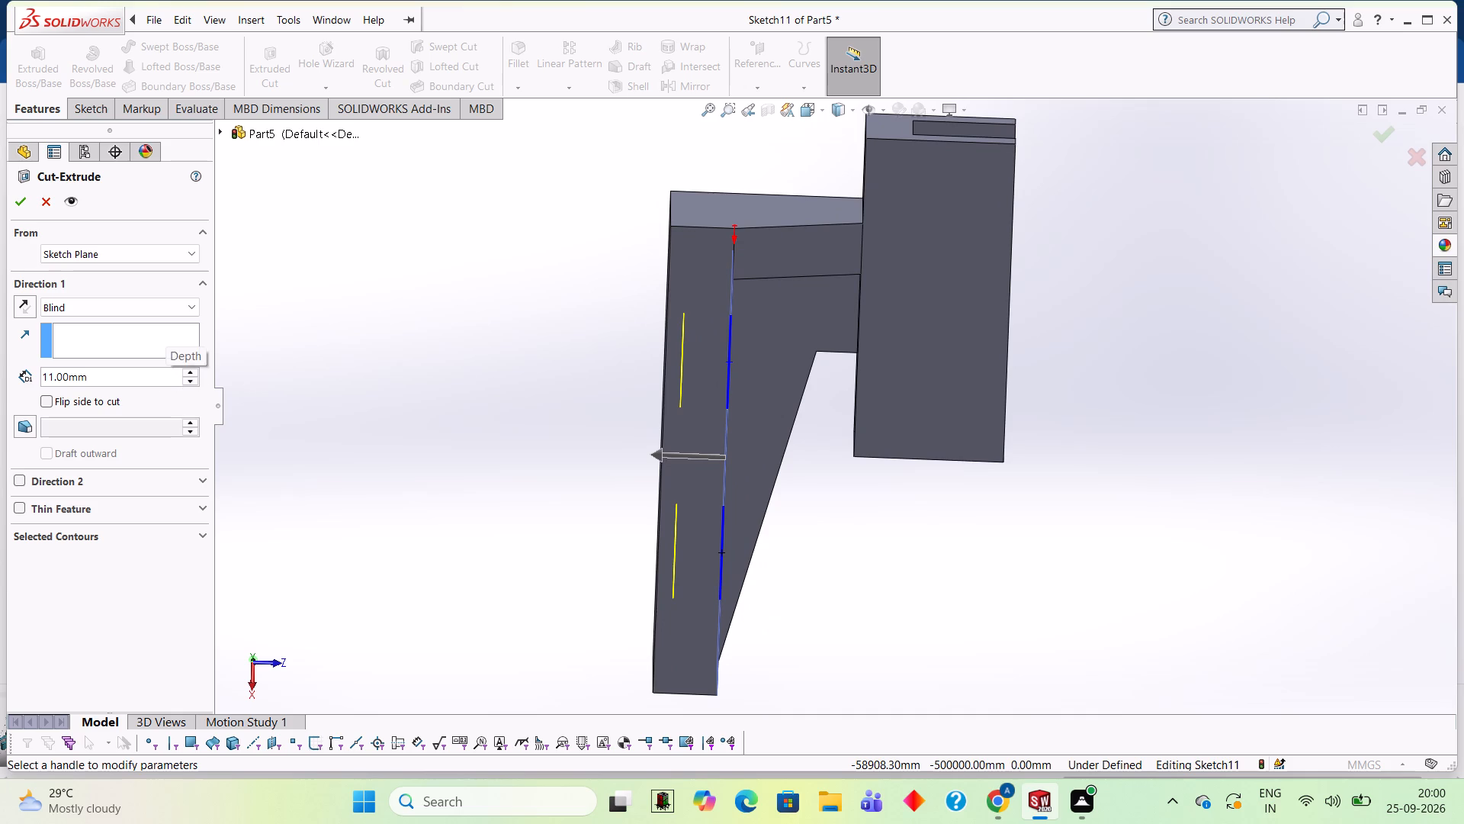
key("BackSpace")
key("BackSpace")
key("BackSpace")
key("BackSpace")
key("BackSpace")
key("BackSpace")
key("BackSpace")
key("1")
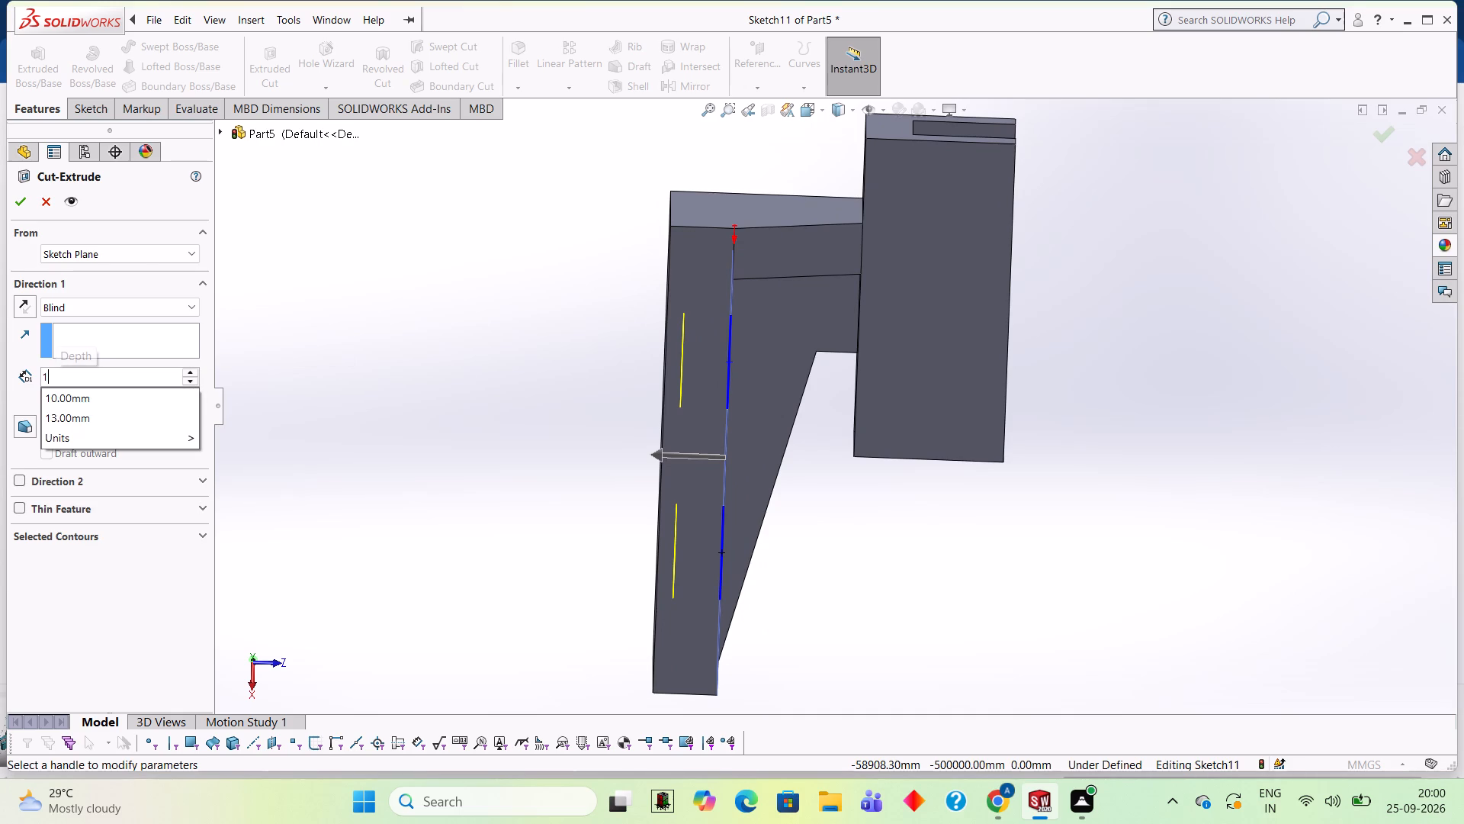
key("5")
key("Return")
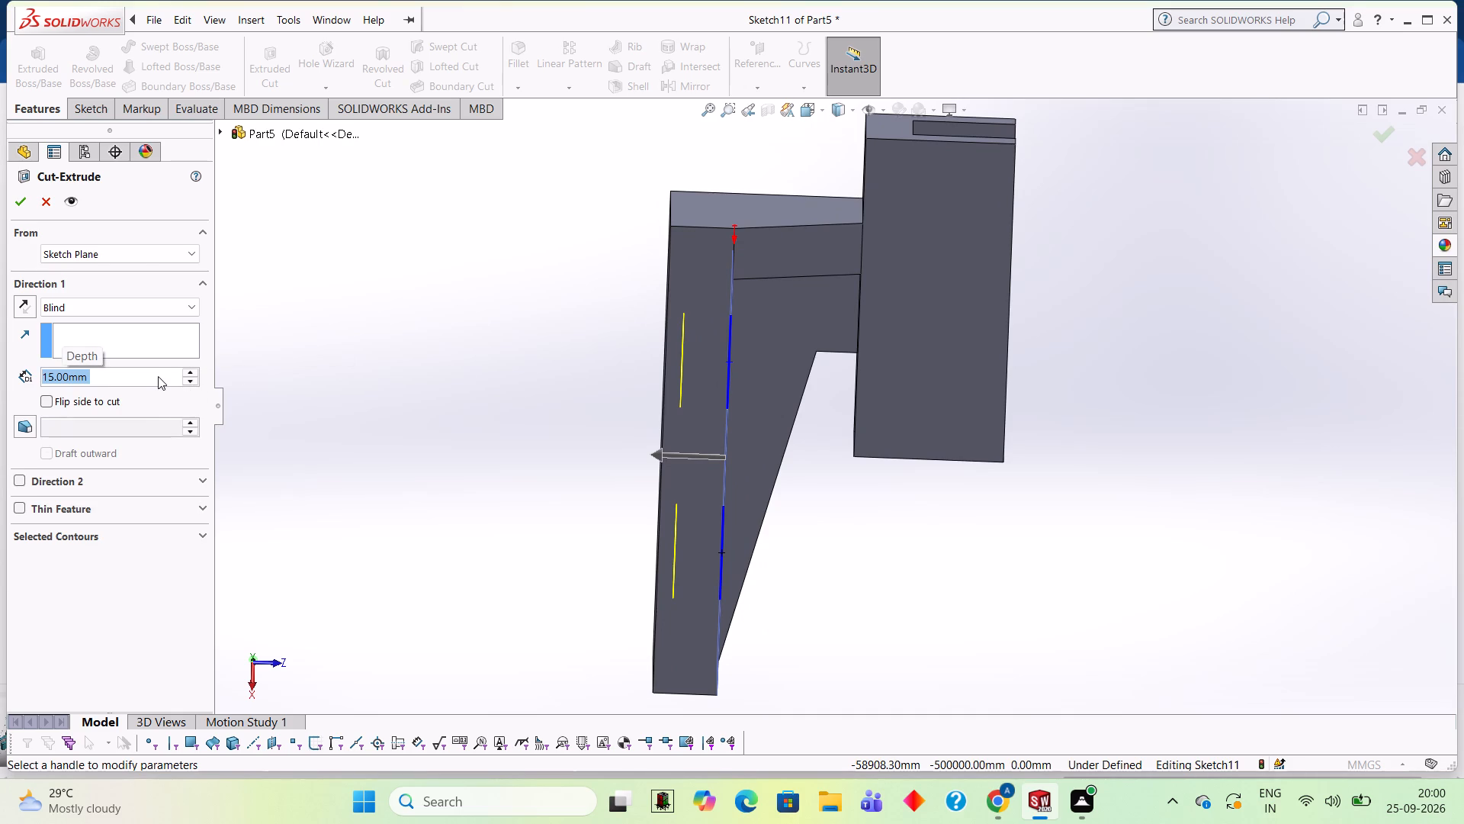
left_click(16, 205)
left_click(497, 349)
Examine the part from several angles, checking the two circular holes, the web and the channel section.
middle_click_drag(497, 349, 554, 536)
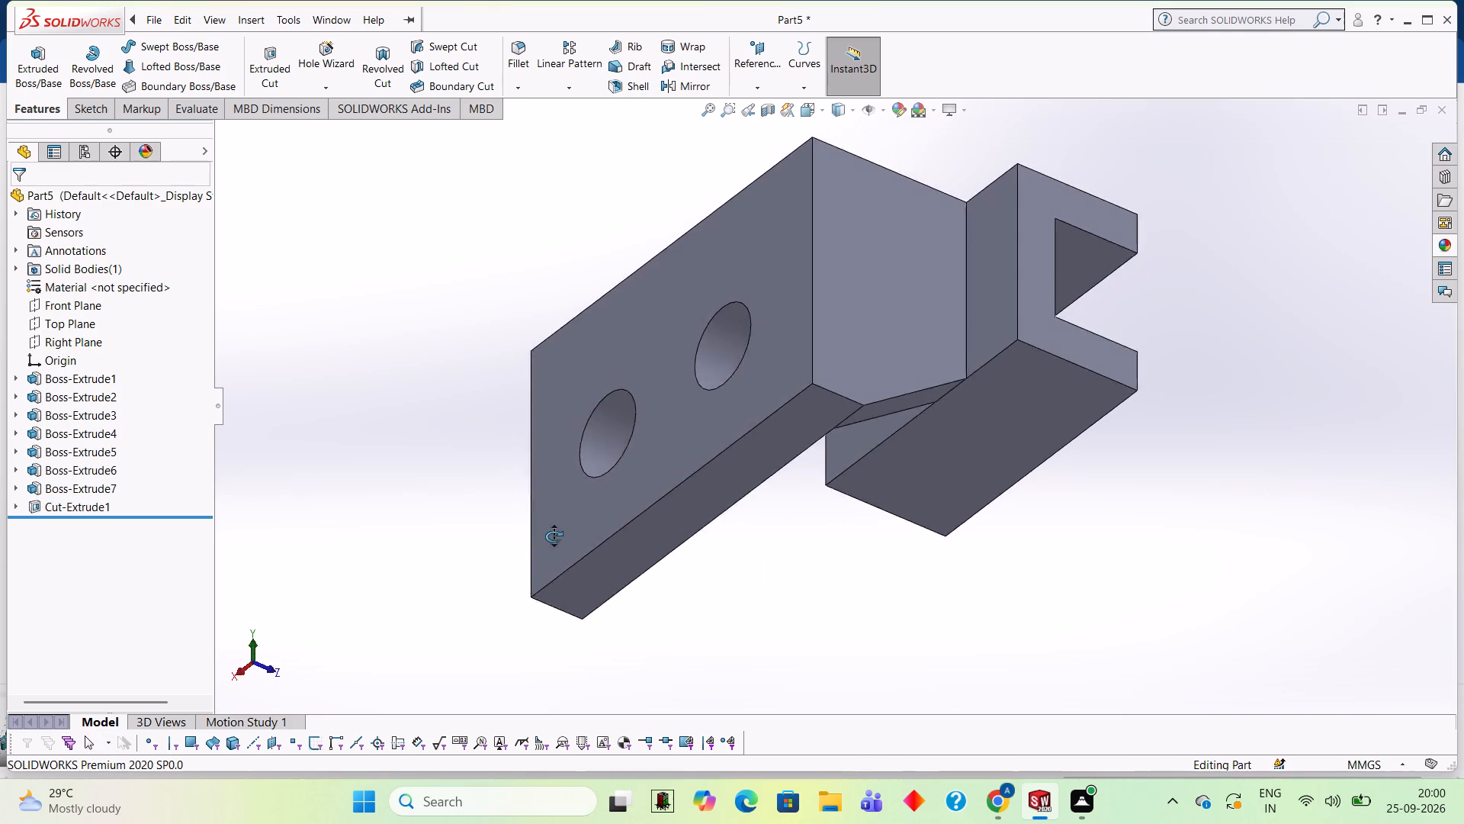
middle_click_drag(554, 536, 384, 436)
middle_click_drag(1095, 356, 1034, 337)
scroll(1040, 337, "up", 1)
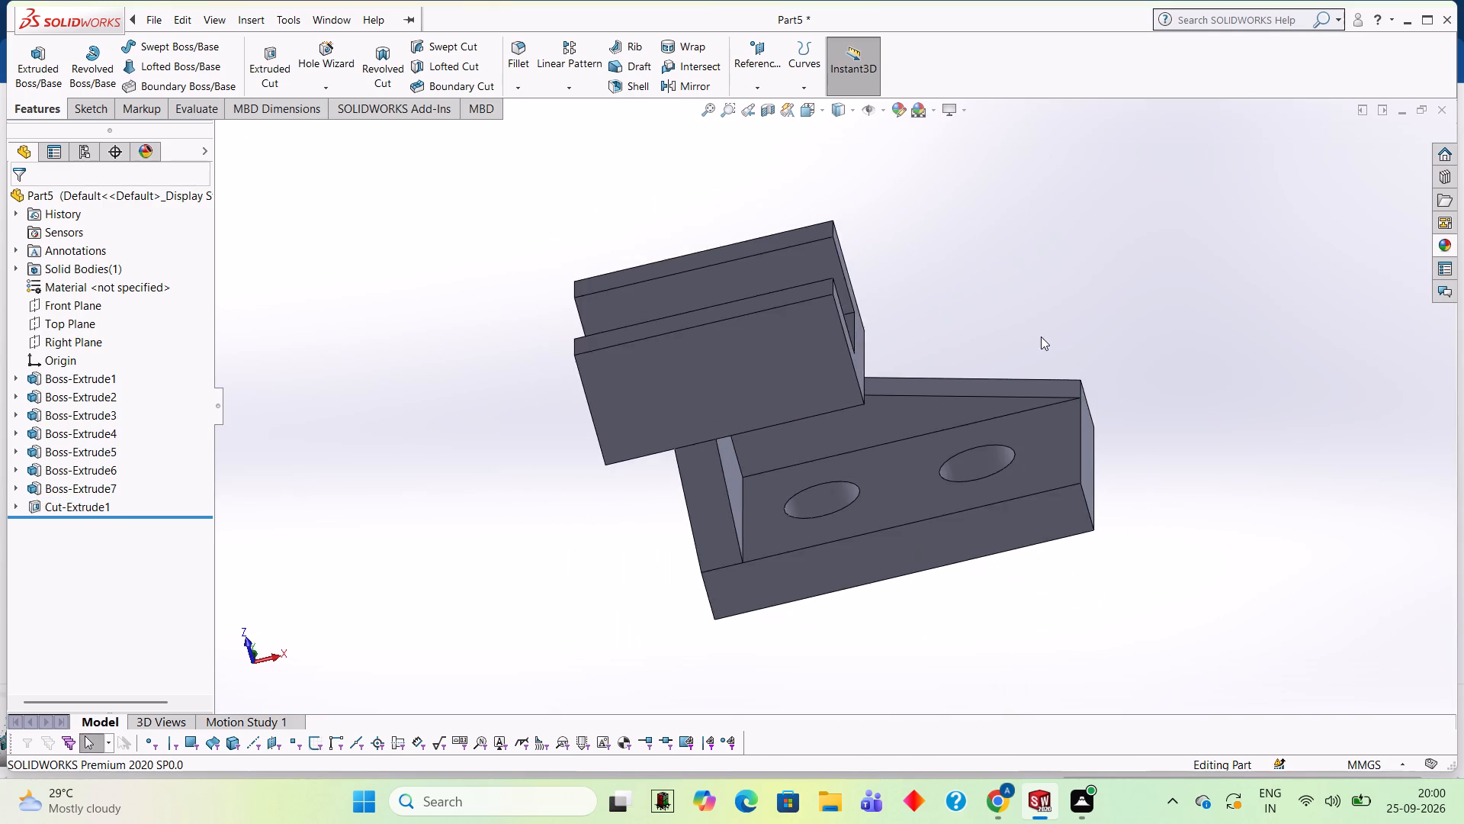
middle_click_drag(1042, 336, 1105, 310)
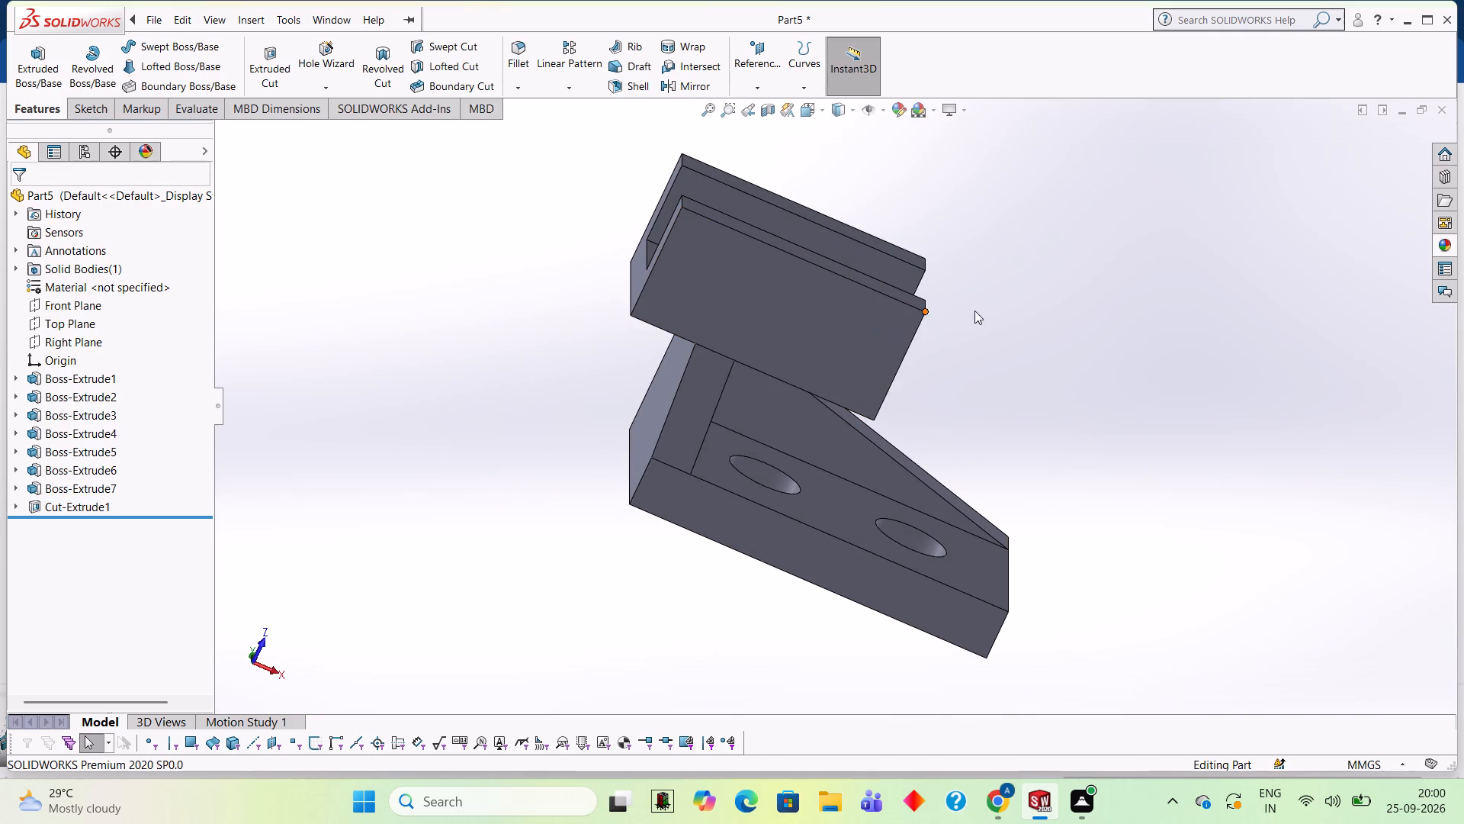
middle_click_drag(1038, 299, 990, 277)
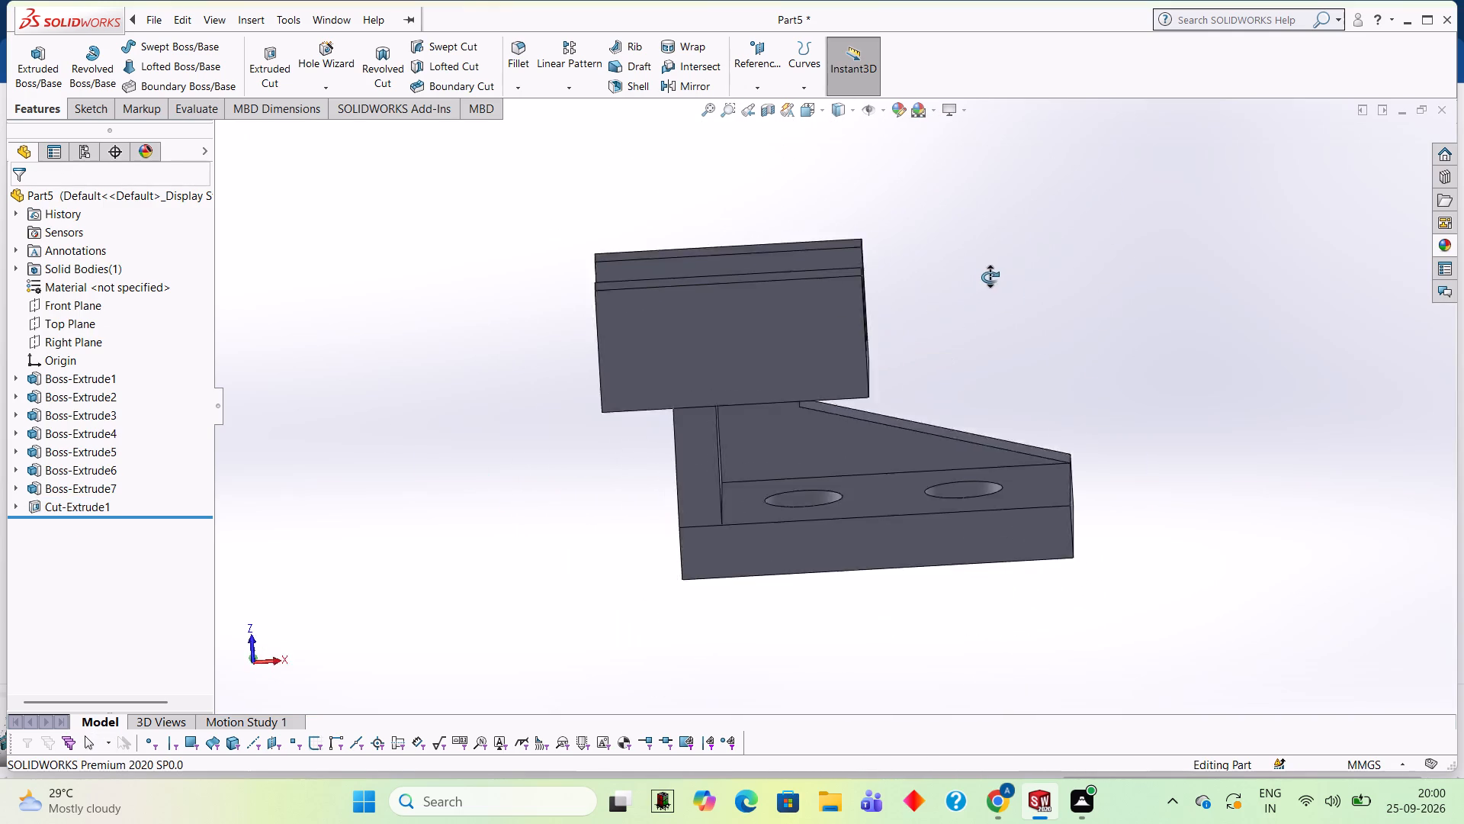
middle_click_drag(990, 277, 1009, 250)
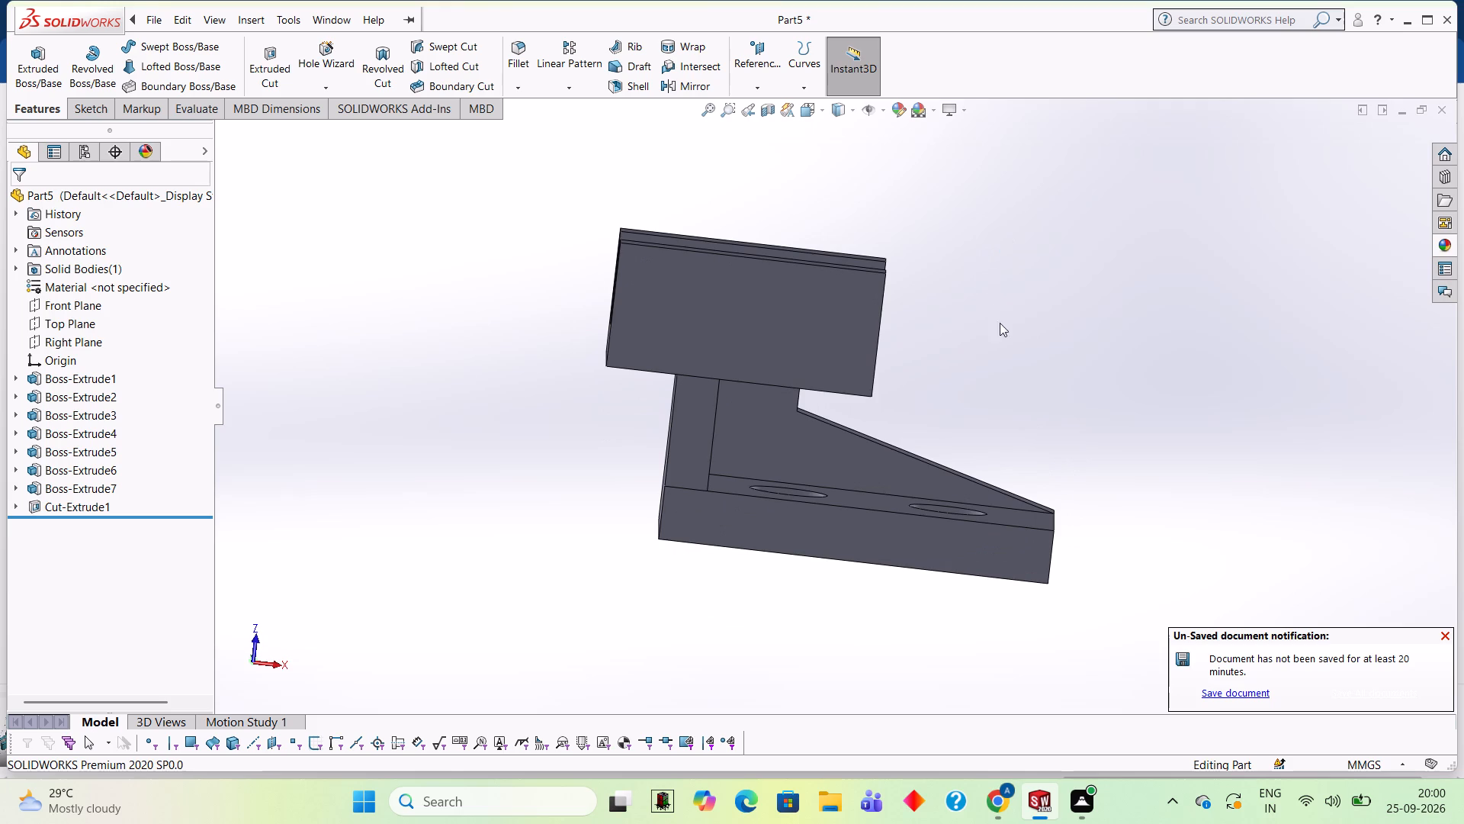
middle_click_drag(954, 317, 950, 299)
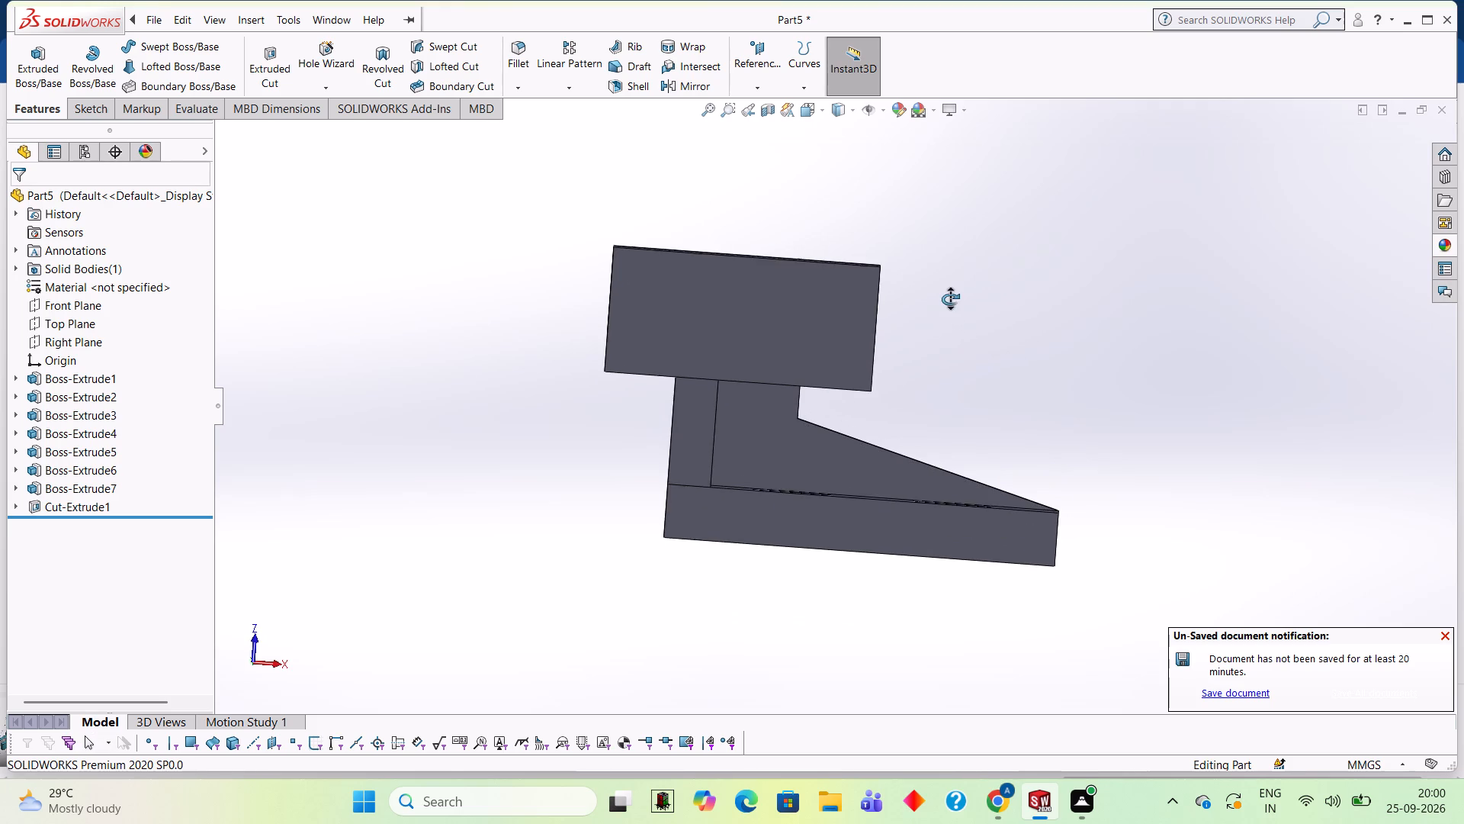
middle_click_drag(950, 299, 950, 275)
middle_click_drag(981, 363, 952, 364)
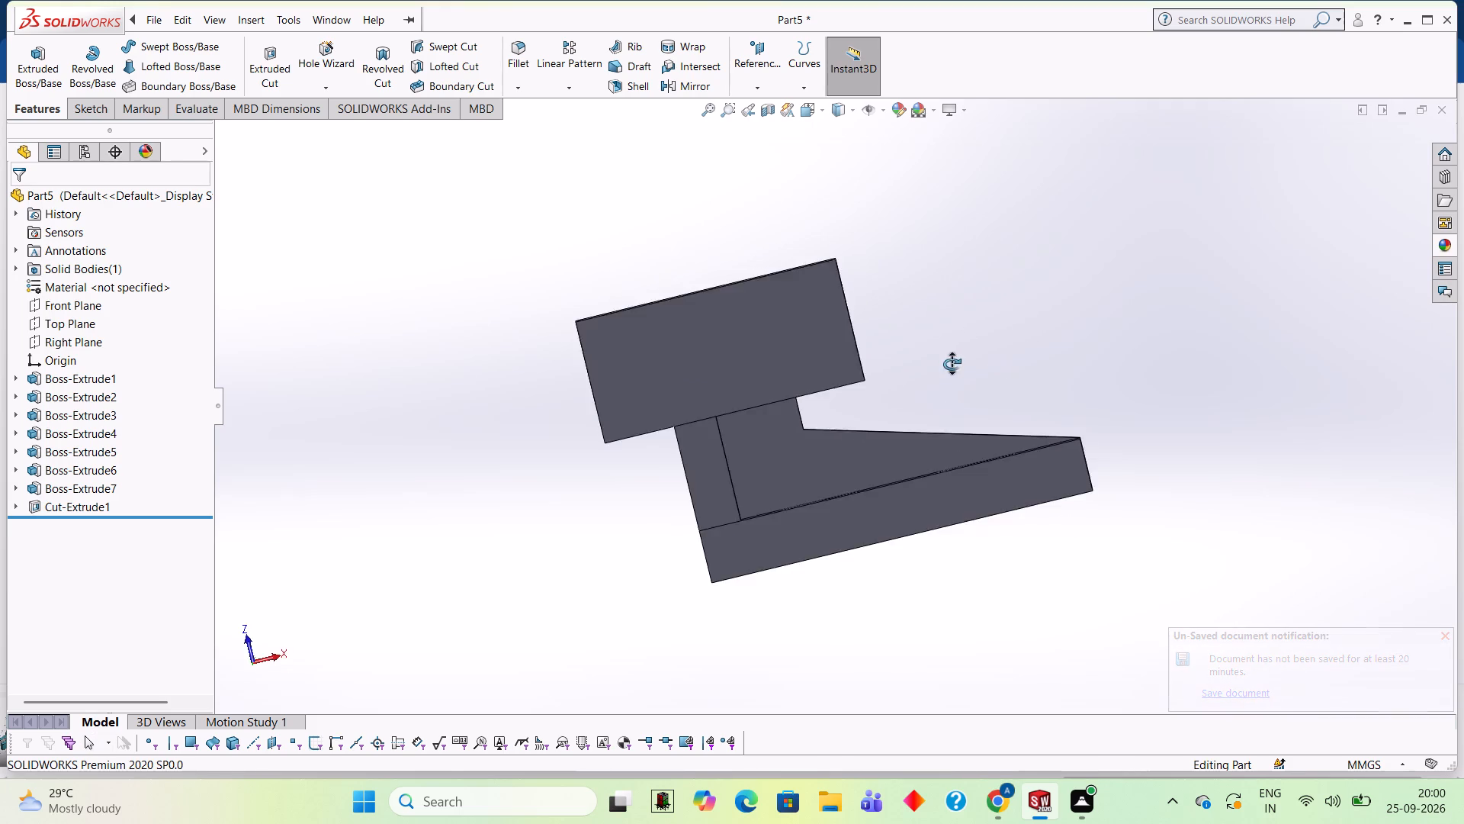
middle_click_drag(952, 364, 955, 550)
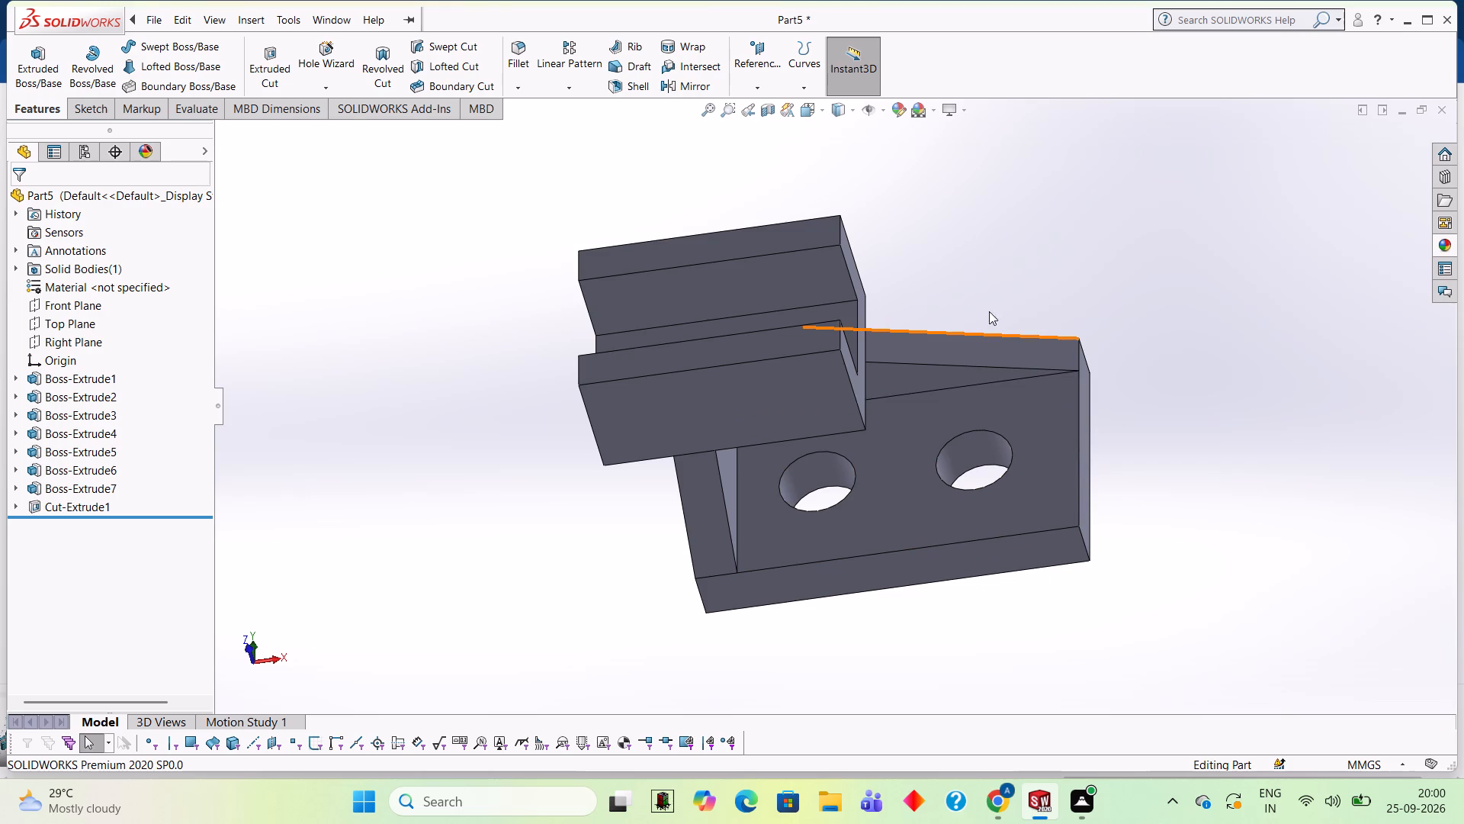
middle_click_drag(945, 217, 937, 494)
middle_click_drag(822, 230, 818, 249)
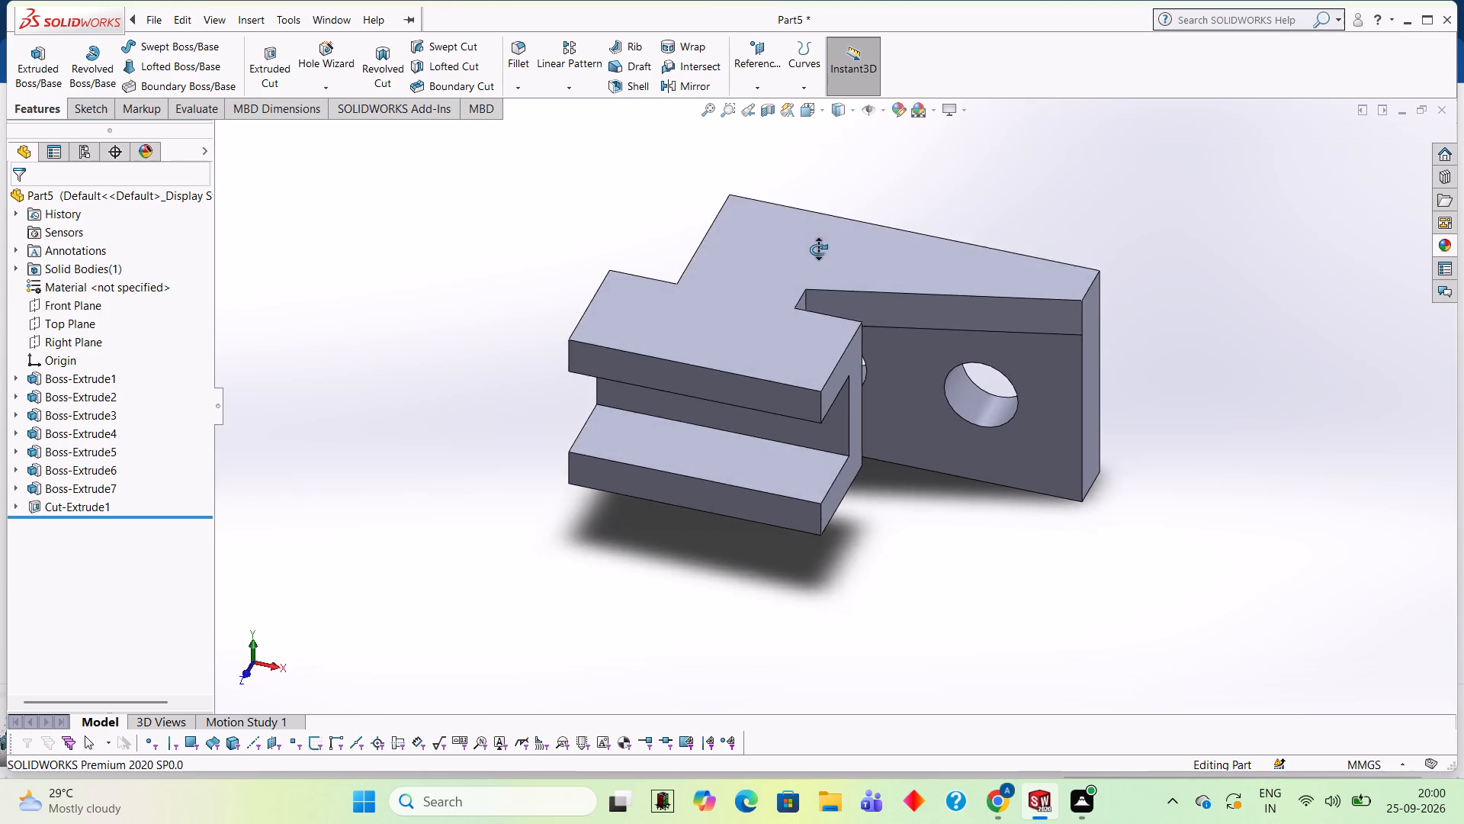
middle_click_drag(818, 249, 775, 389)
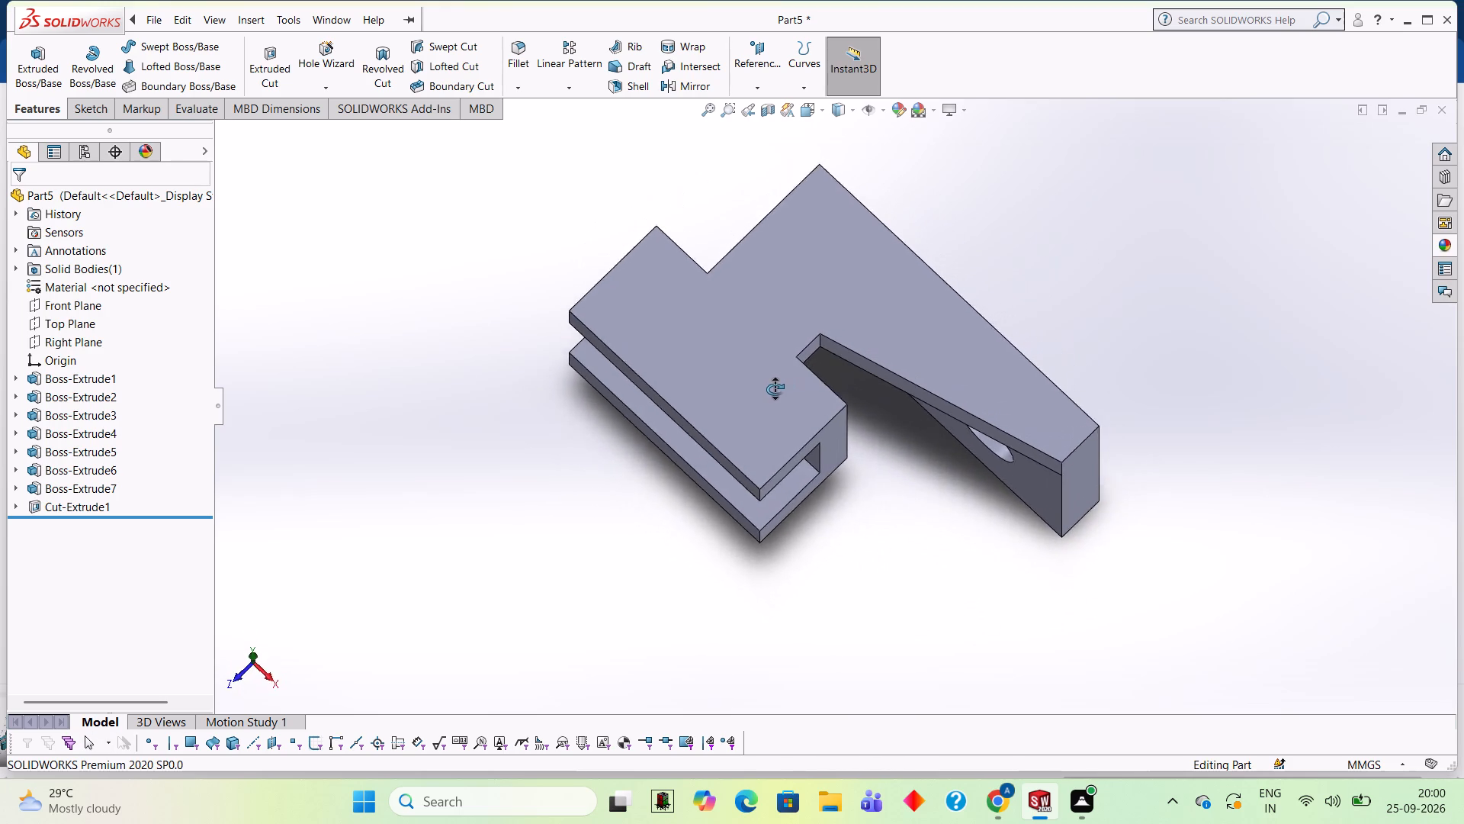
middle_click_drag(775, 389, 859, 510)
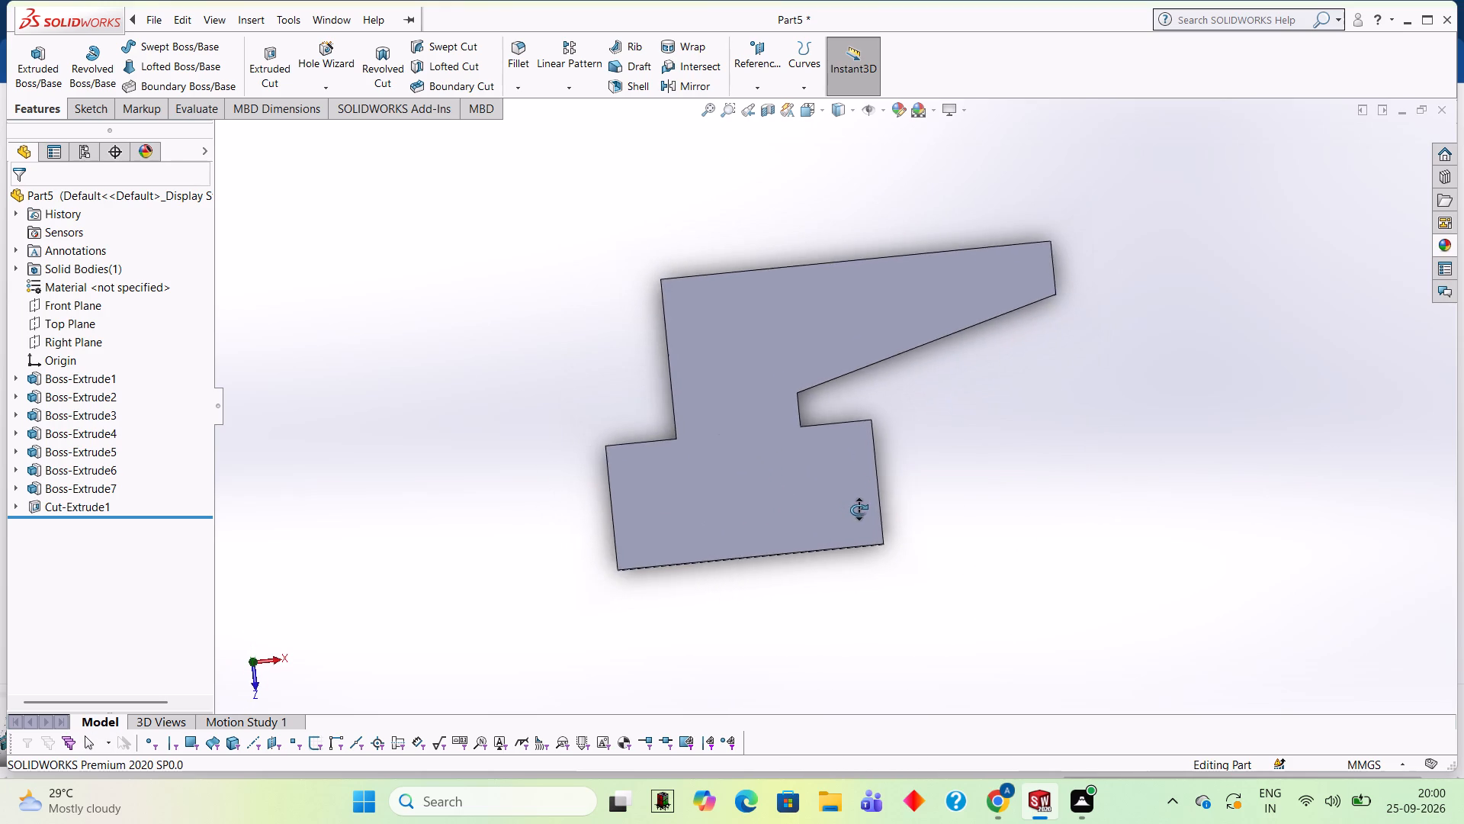
middle_click_drag(859, 510, 858, 510)
Start a sketch on the part's top face and view it square on.
left_click(740, 404)
left_click(806, 360)
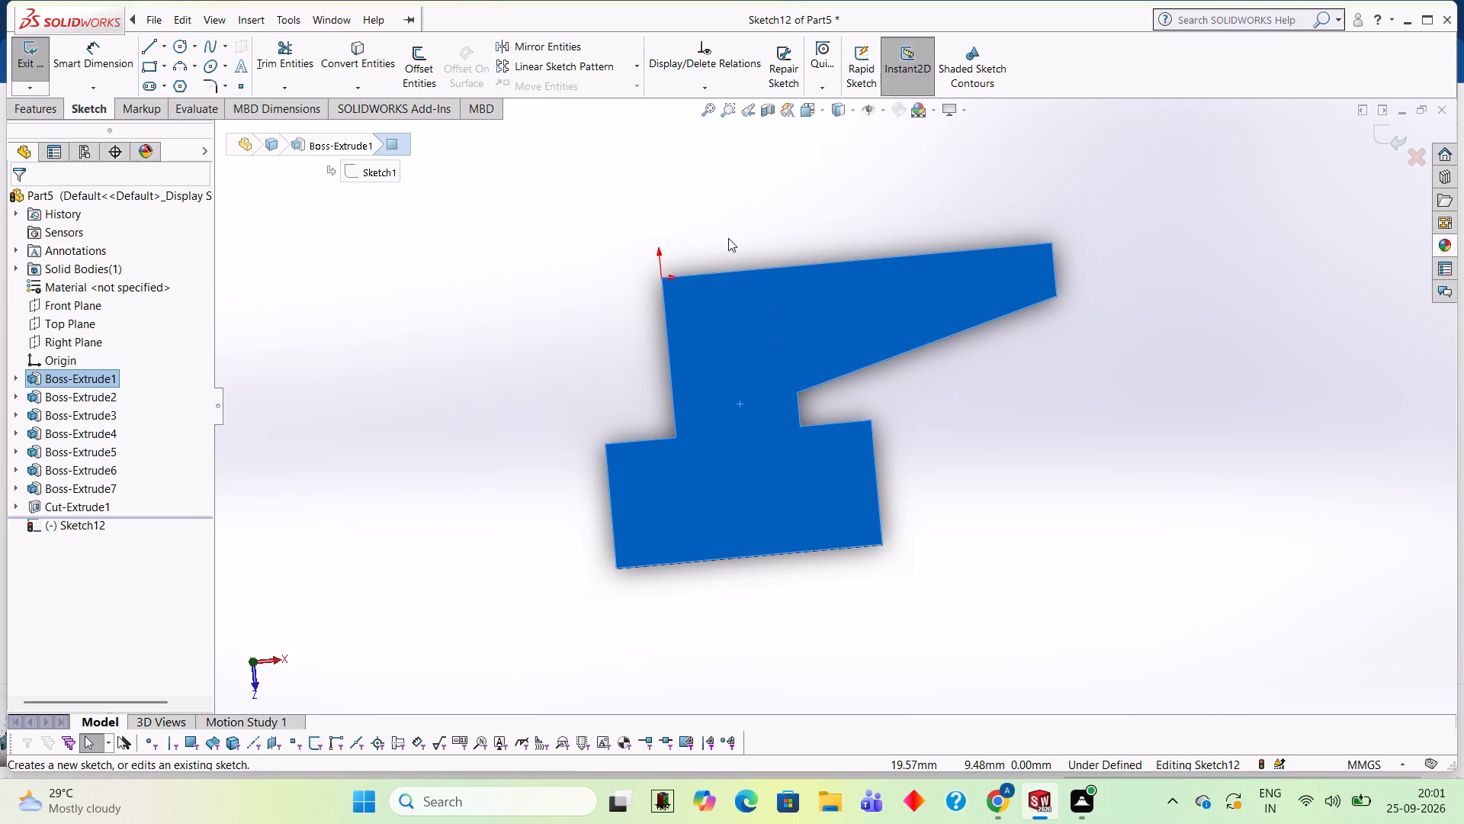
key("ctrl+8")
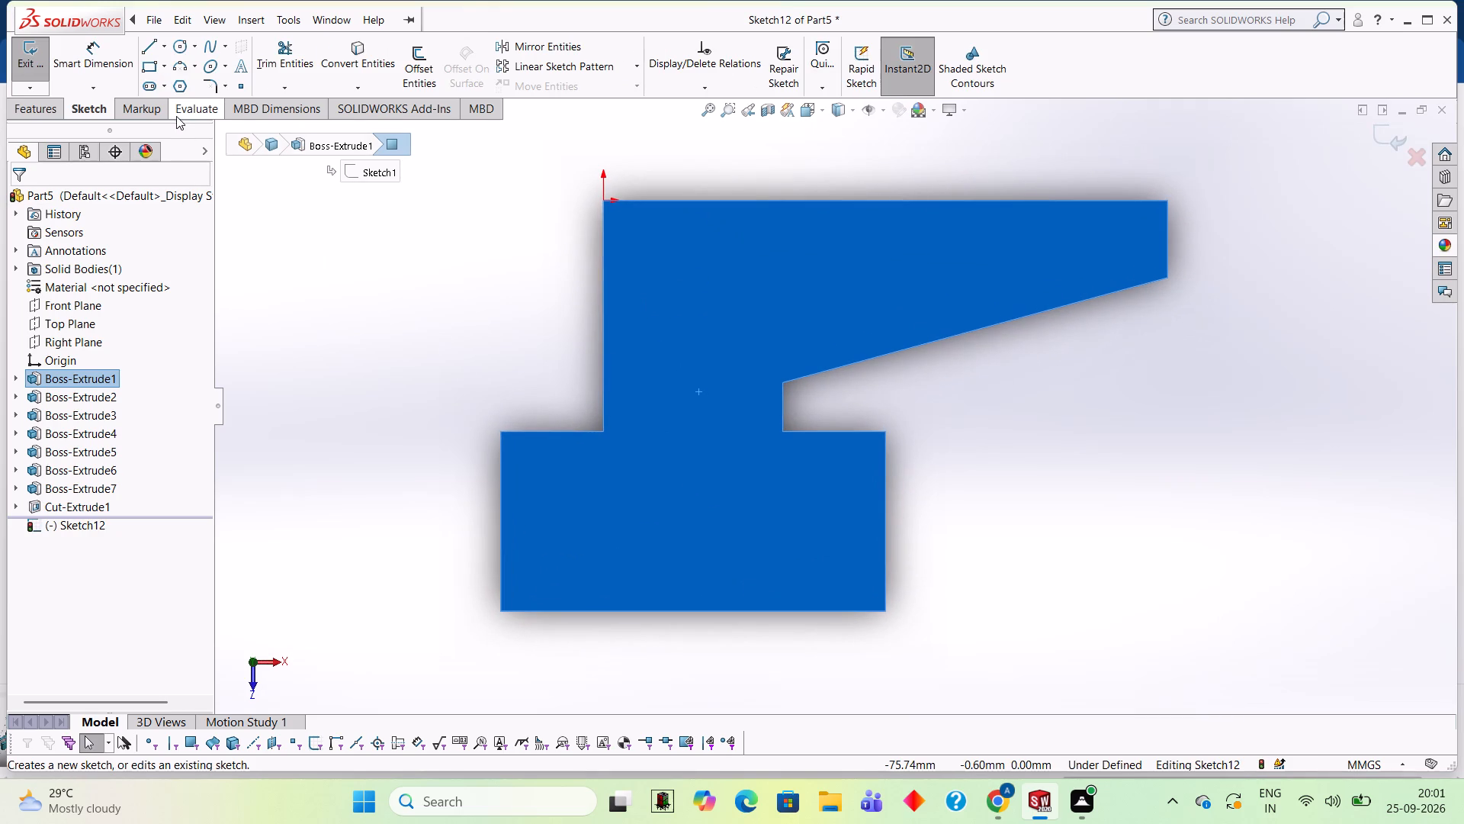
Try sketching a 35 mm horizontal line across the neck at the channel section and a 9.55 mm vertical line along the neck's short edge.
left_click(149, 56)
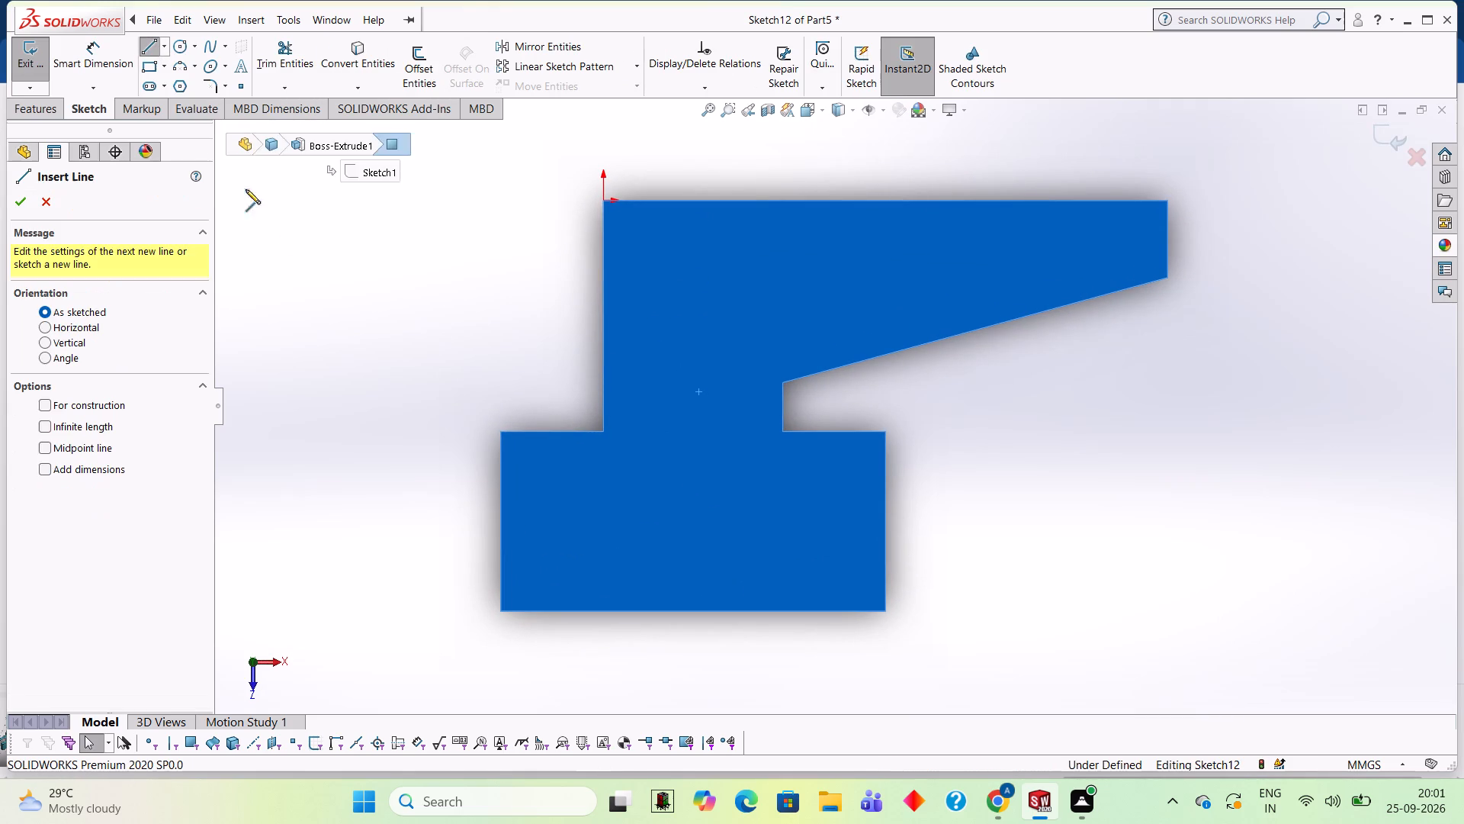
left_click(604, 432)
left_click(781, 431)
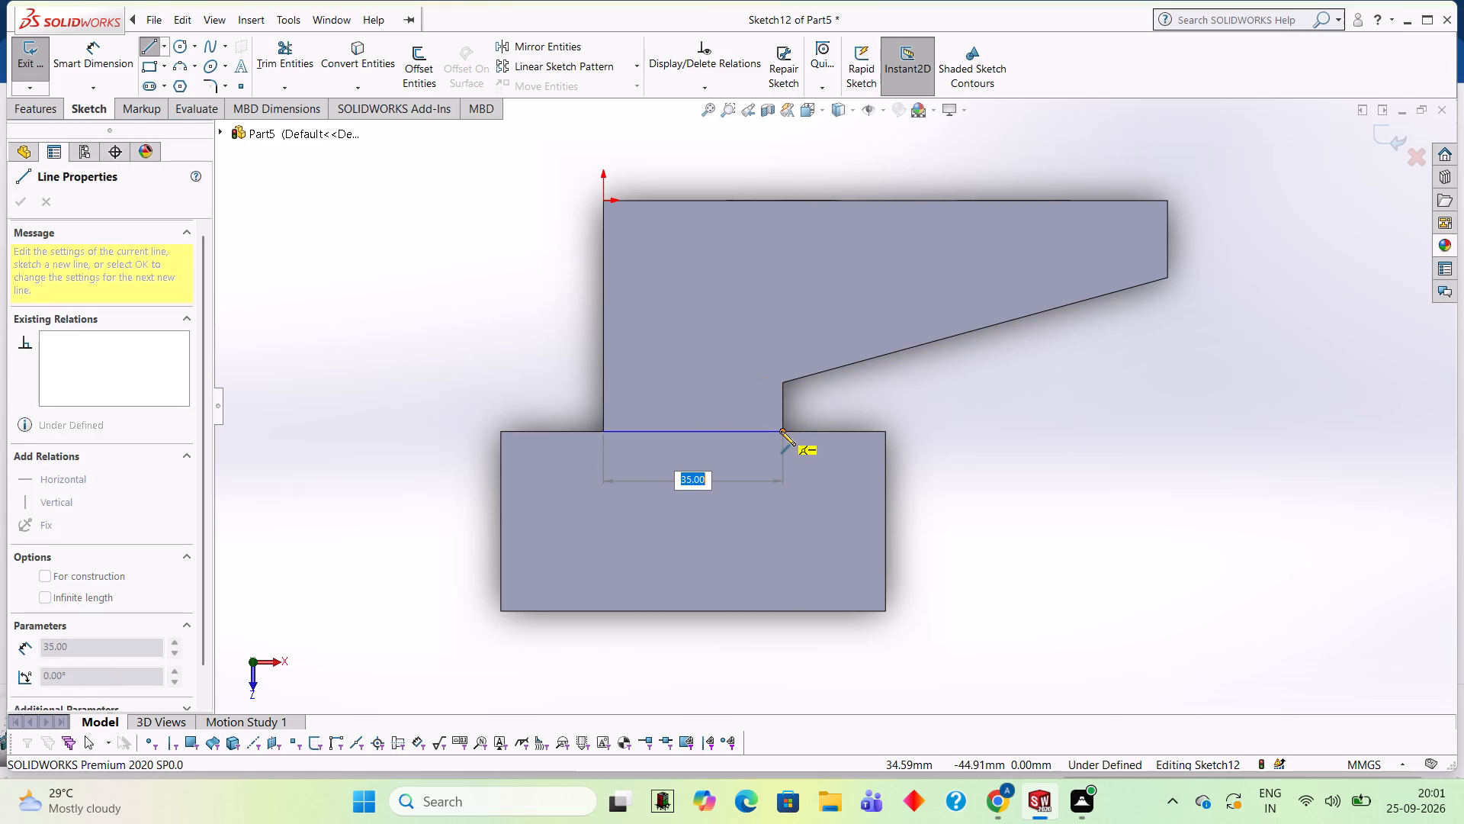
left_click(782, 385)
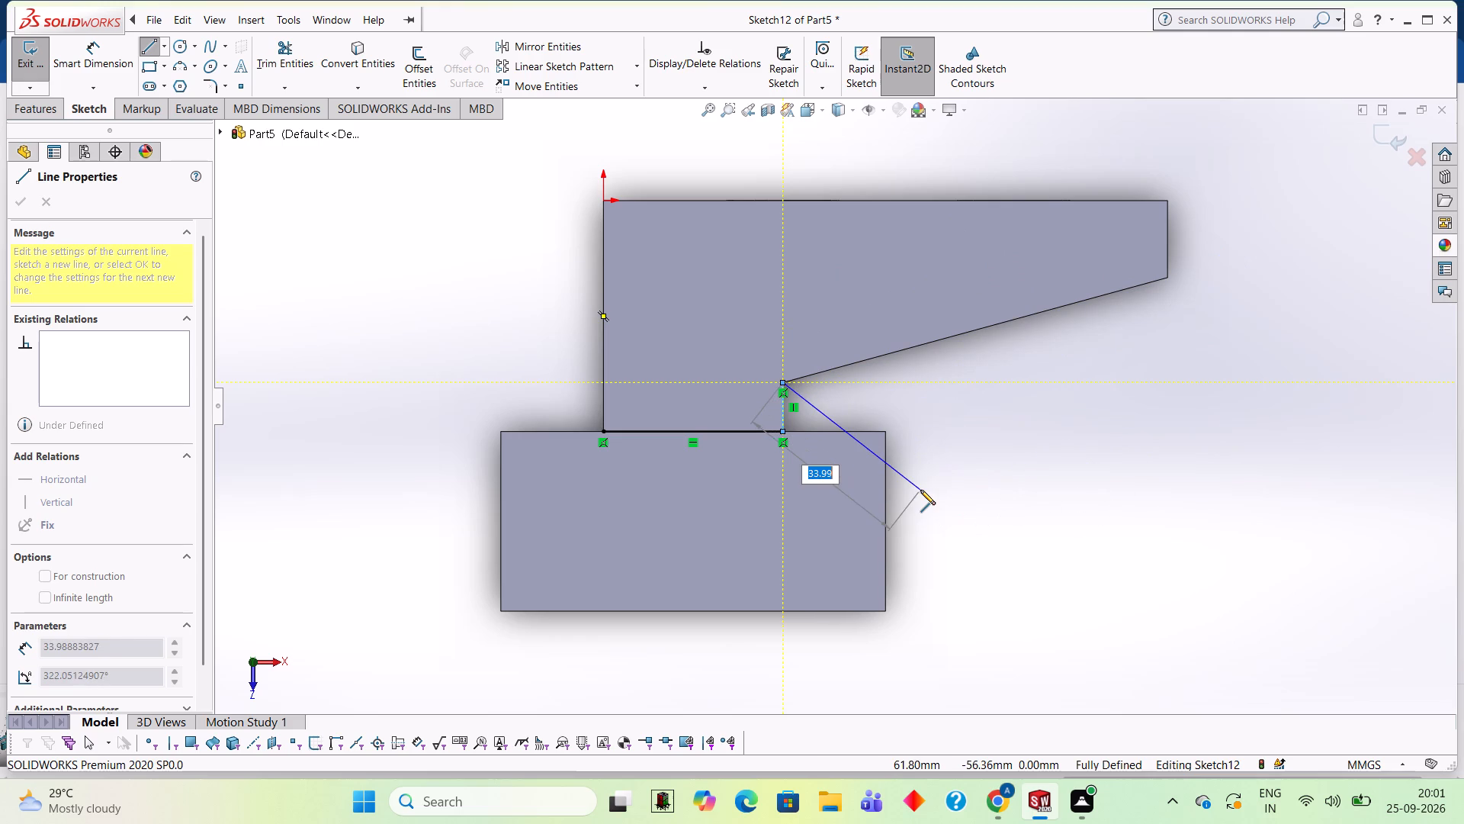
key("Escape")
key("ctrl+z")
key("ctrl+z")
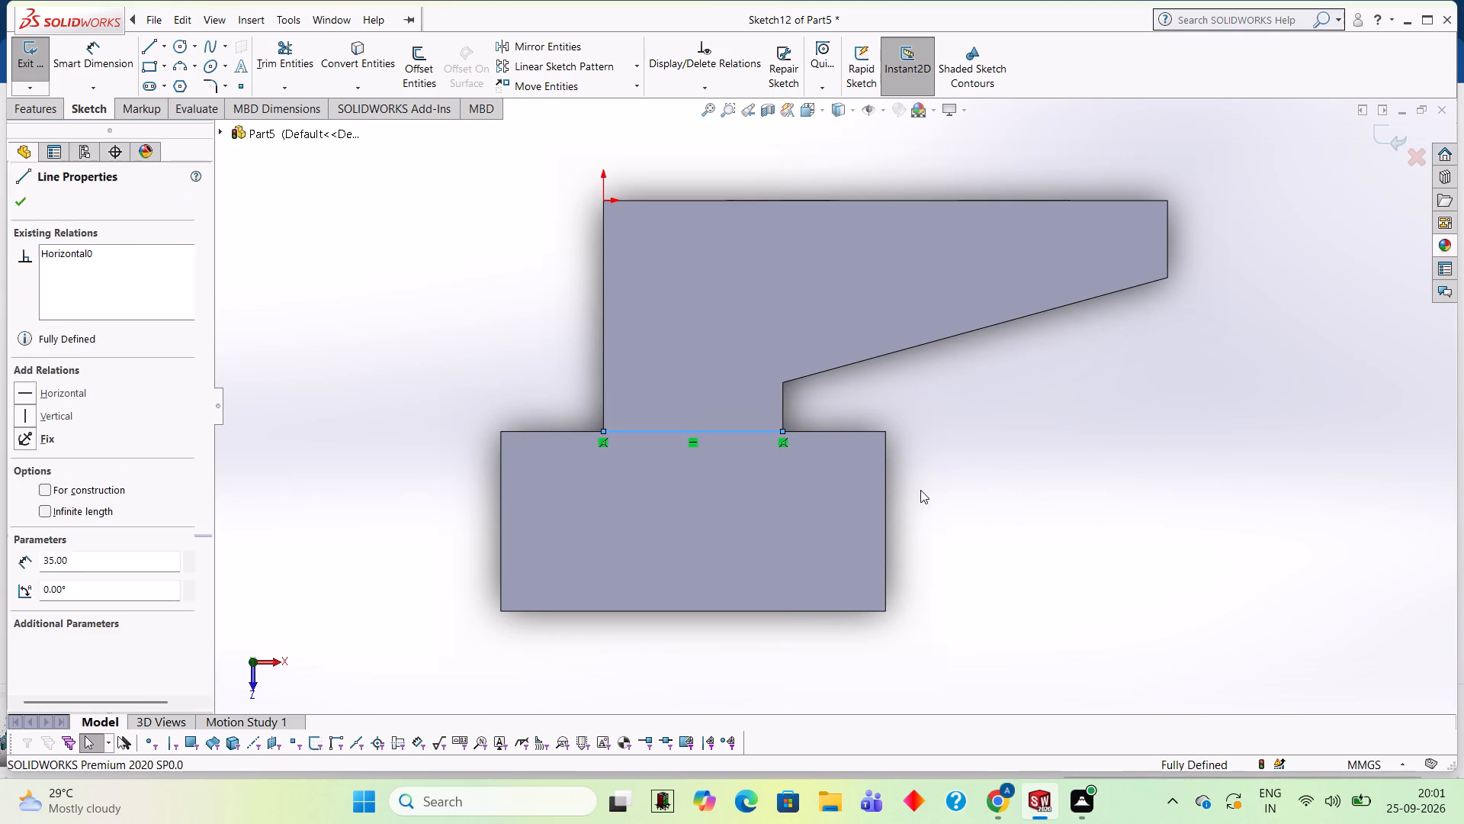
Examine the part from several angles, checking the neck between the plate and channel, the sloped web and the two holes.
middle_click_drag(1155, 436, 1141, 352)
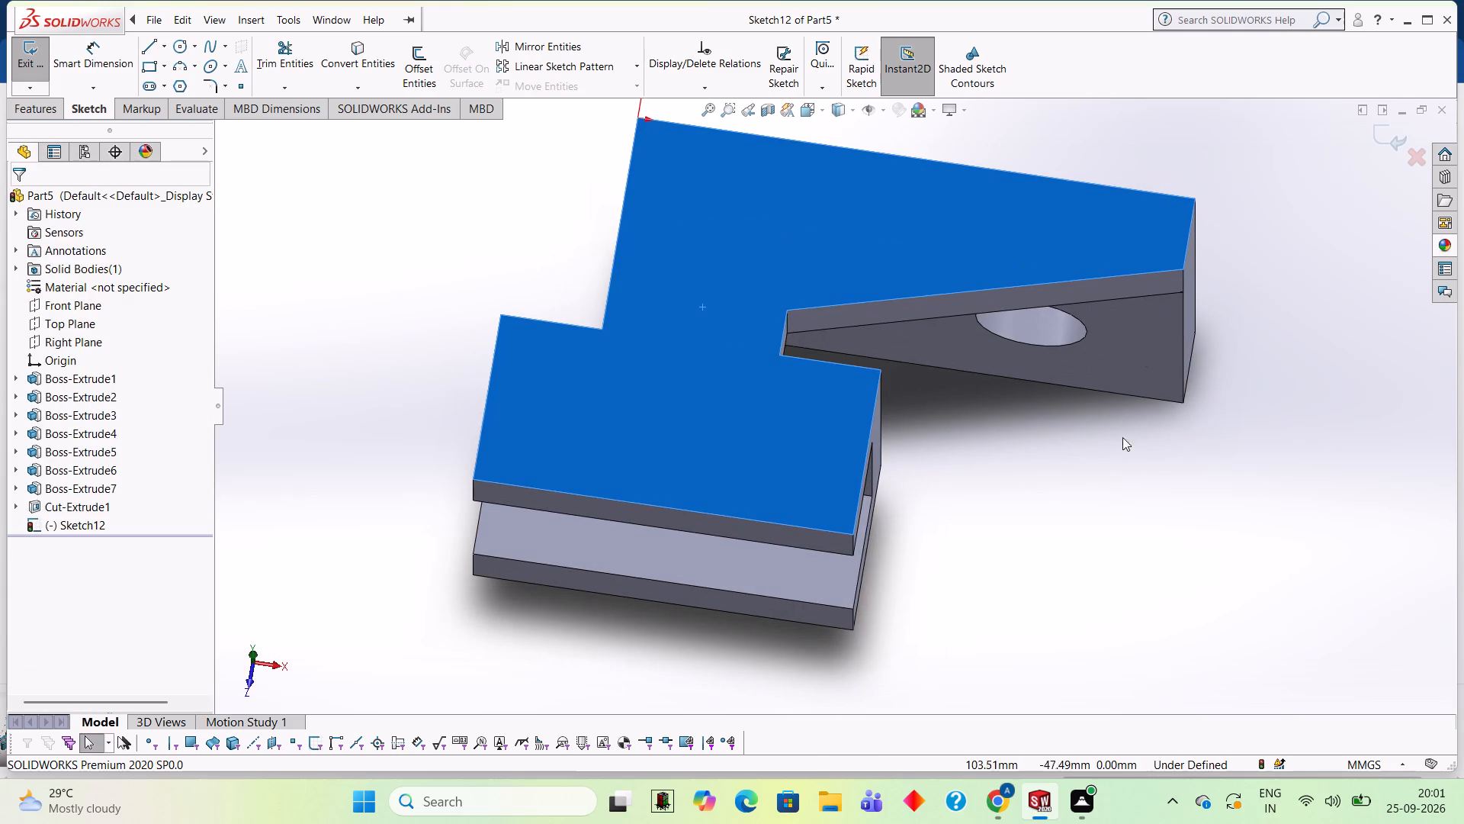
middle_click_drag(1122, 449, 1117, 381)
left_click(1218, 520)
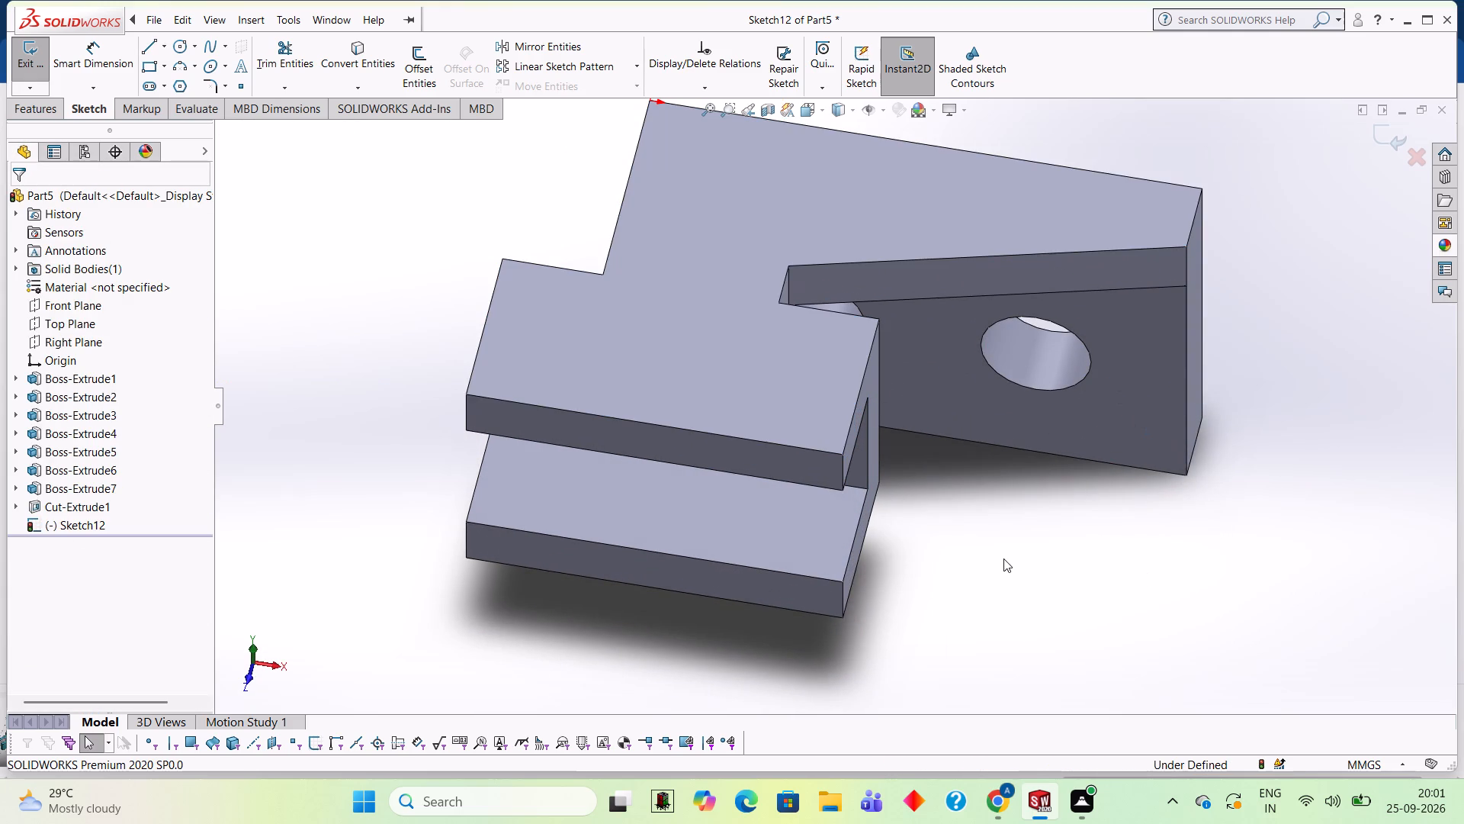
middle_click_drag(1018, 573, 1047, 433)
middle_click_drag(1058, 582, 1037, 446)
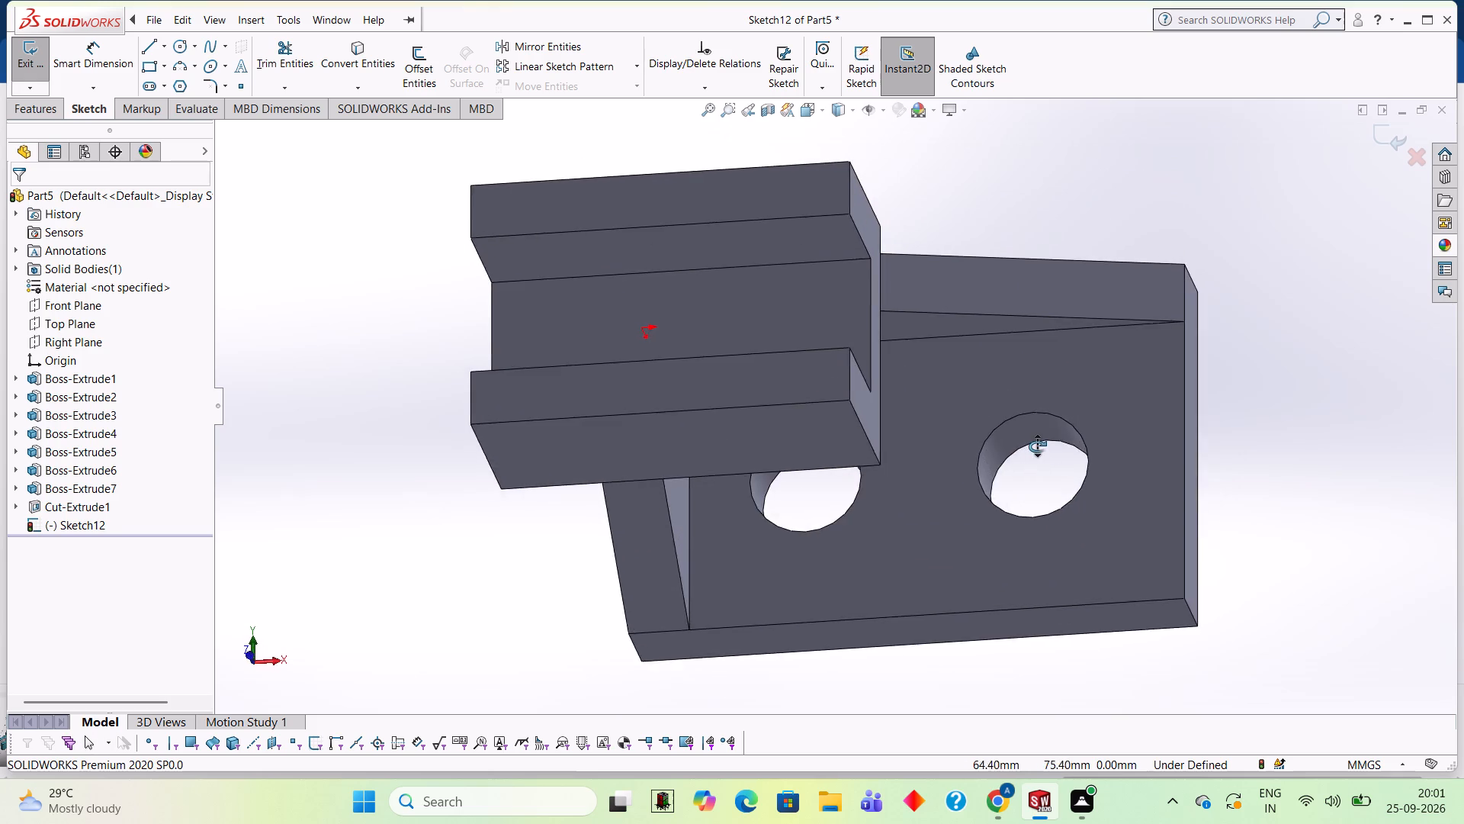
middle_click_drag(1037, 446, 1043, 322)
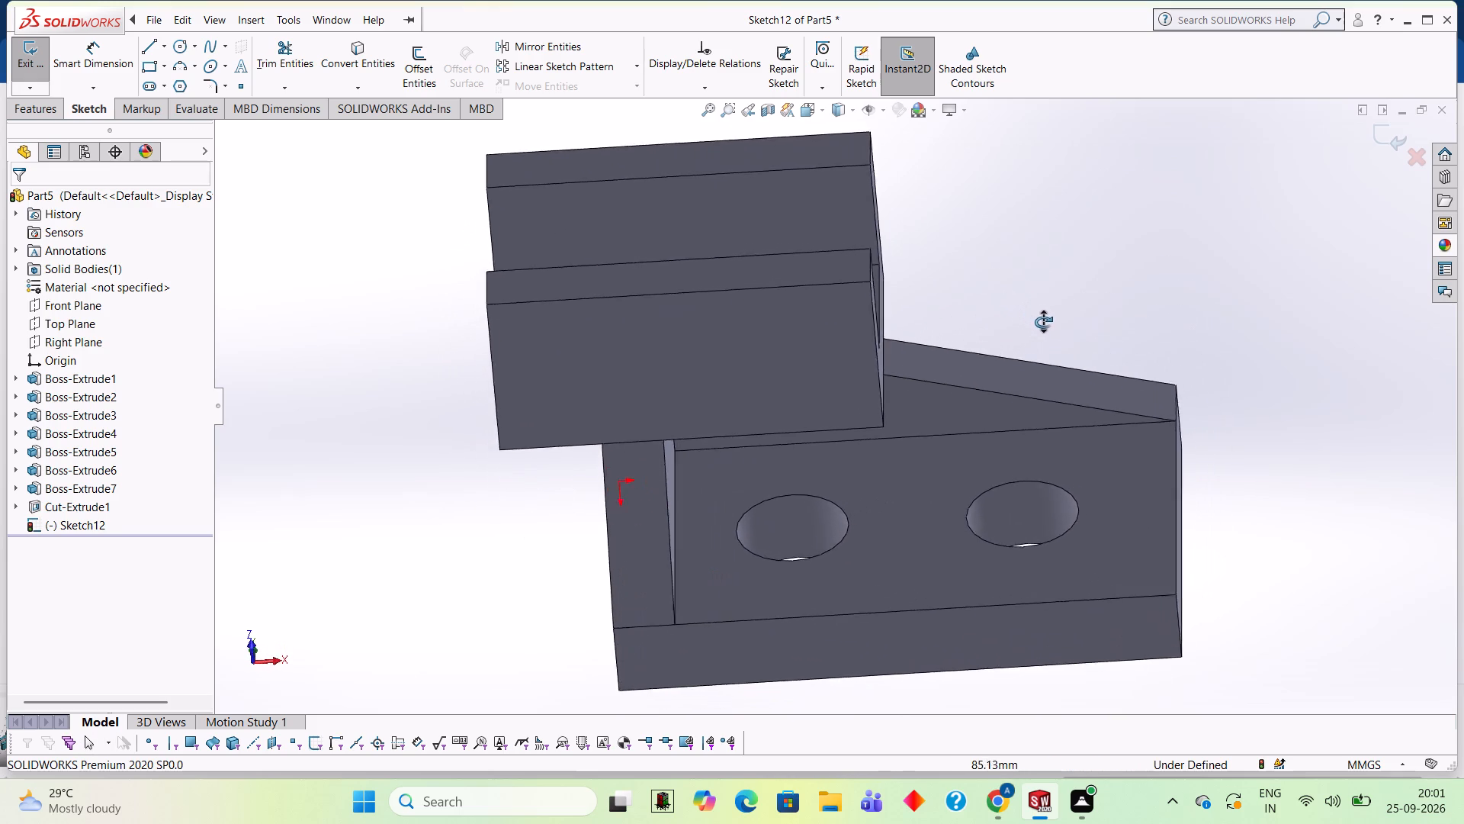
middle_click_drag(1043, 322, 1023, 322)
middle_click_drag(1180, 219, 1101, 437)
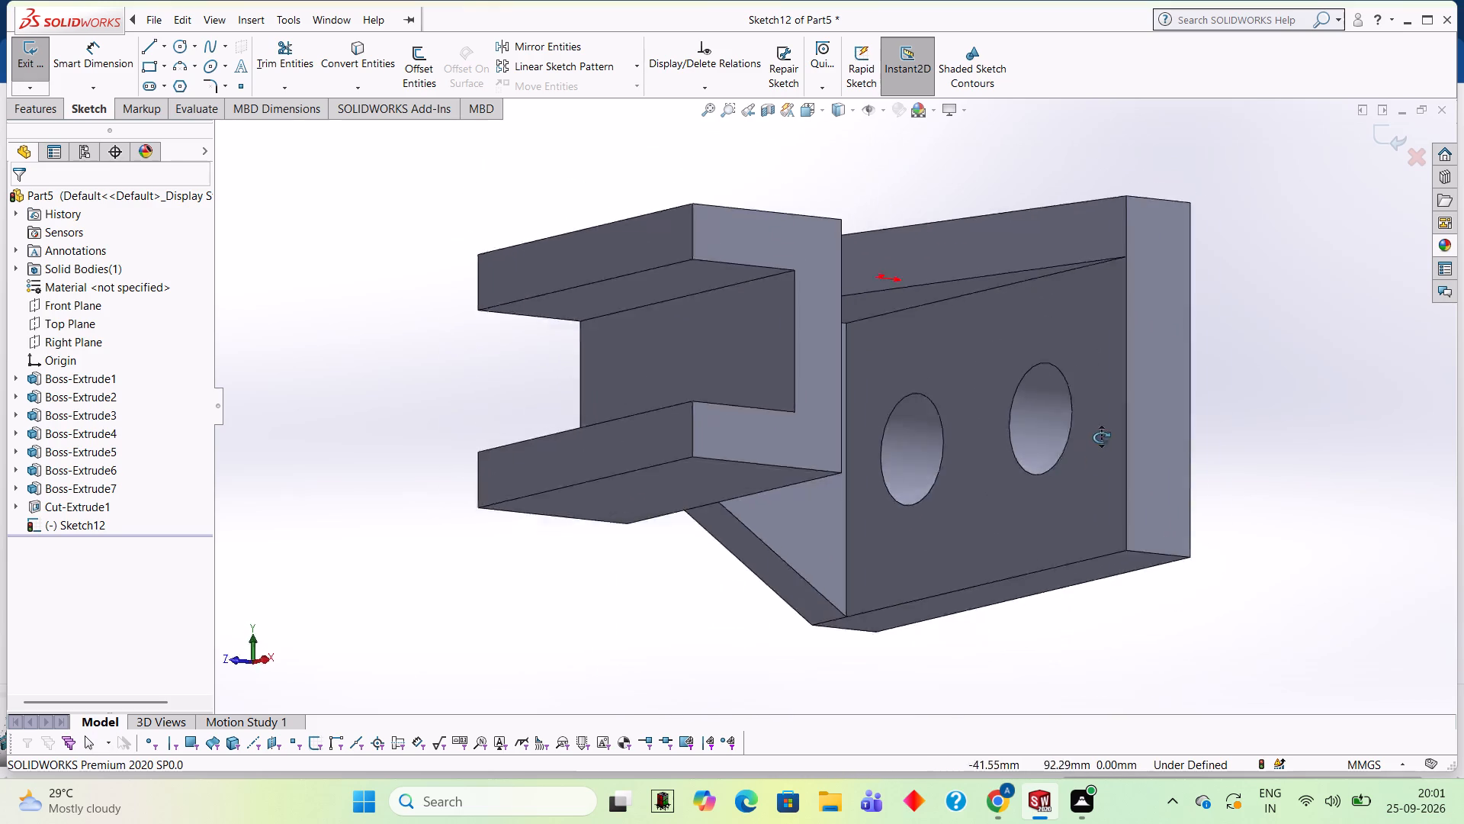
middle_click_drag(1101, 437, 1040, 464)
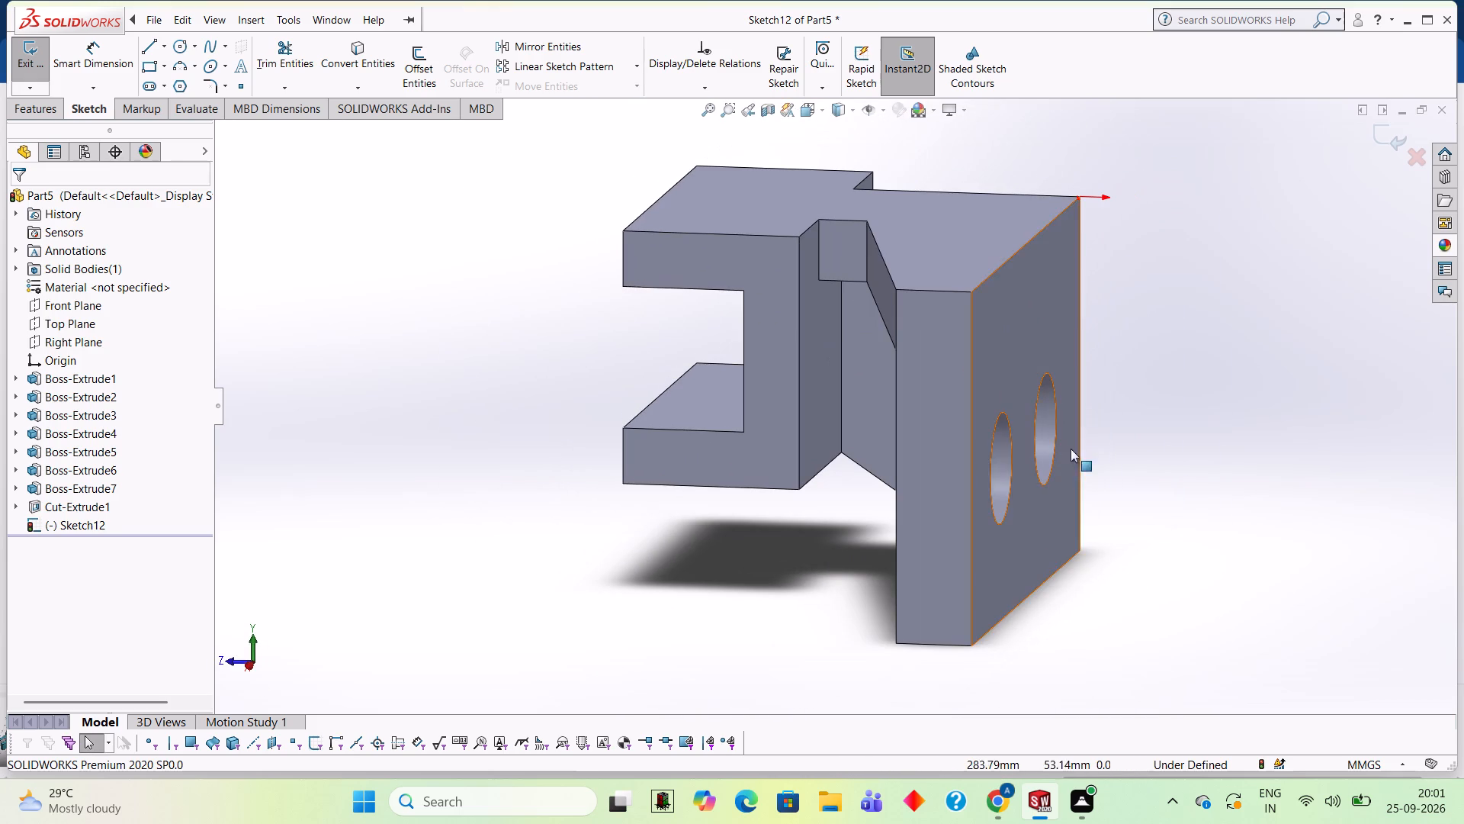
middle_click_drag(1113, 417, 1199, 443)
middle_click_drag(1170, 461, 1250, 458)
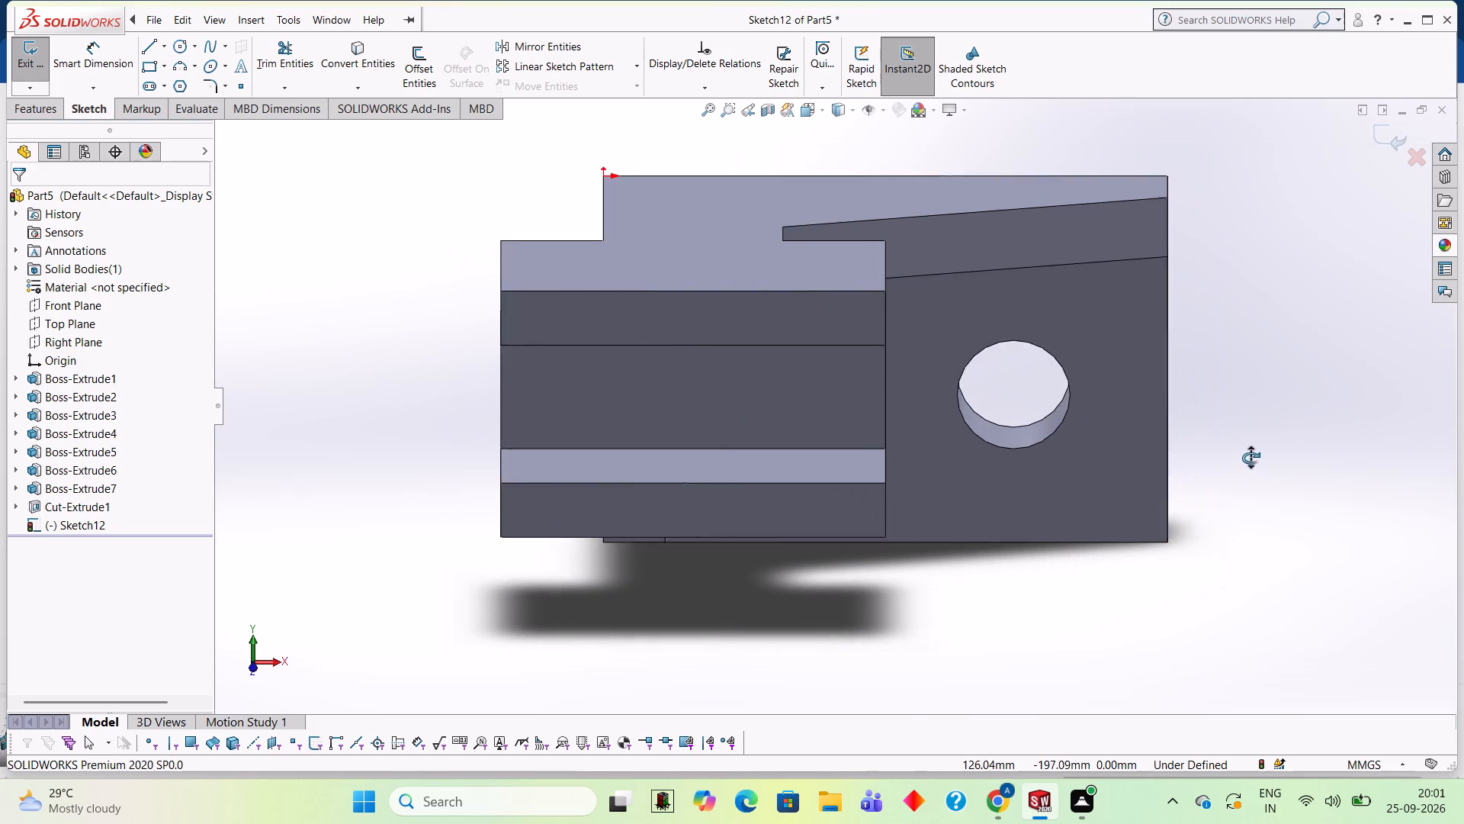
middle_click_drag(1250, 458, 1251, 458)
middle_click_drag(1163, 596, 1164, 304)
middle_click_drag(1136, 355, 1183, 296)
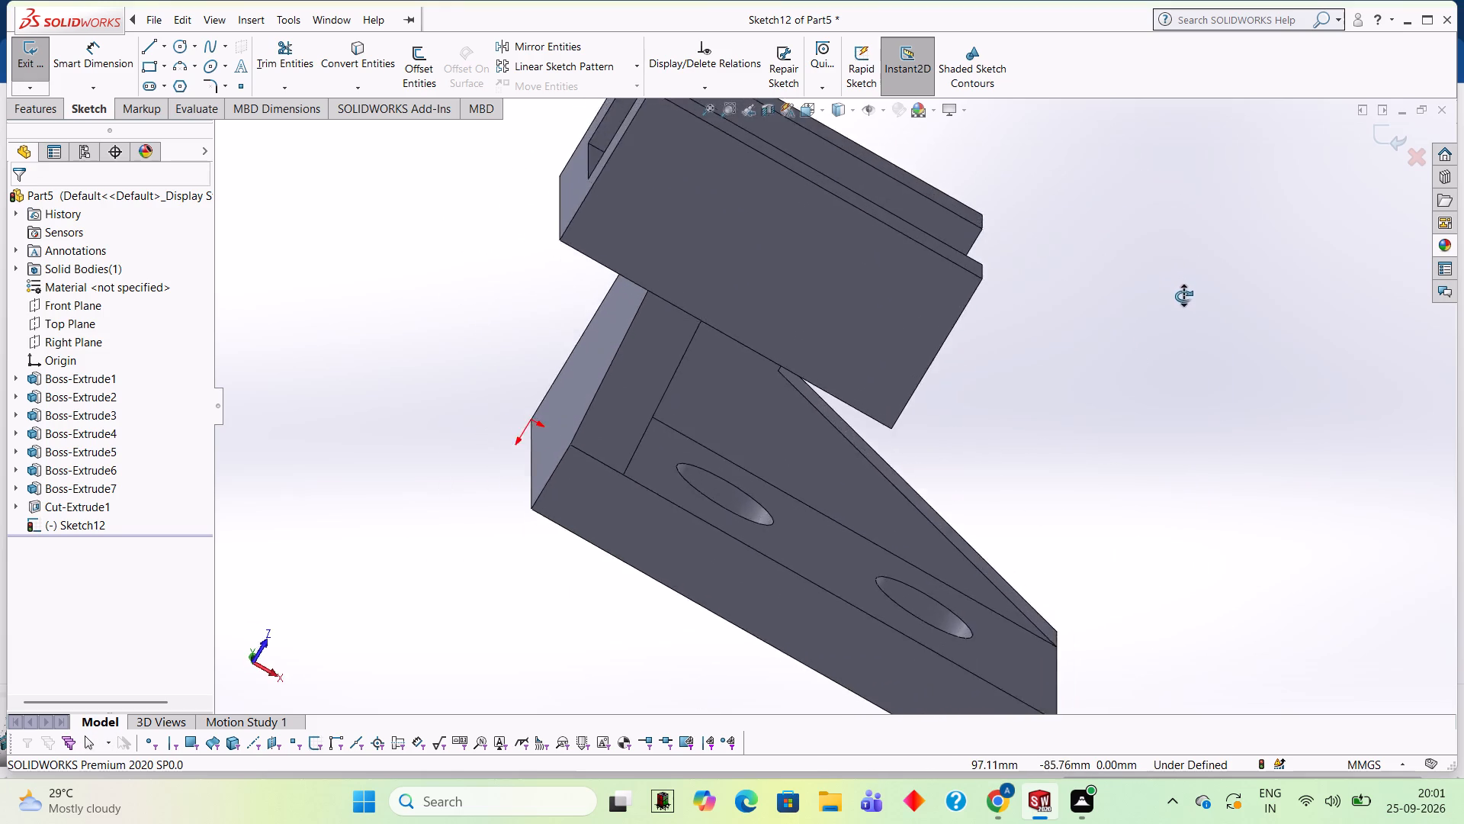
Check the part from several angles and close the empty sketch on its top face.
middle_click_drag(1183, 296, 1279, 574)
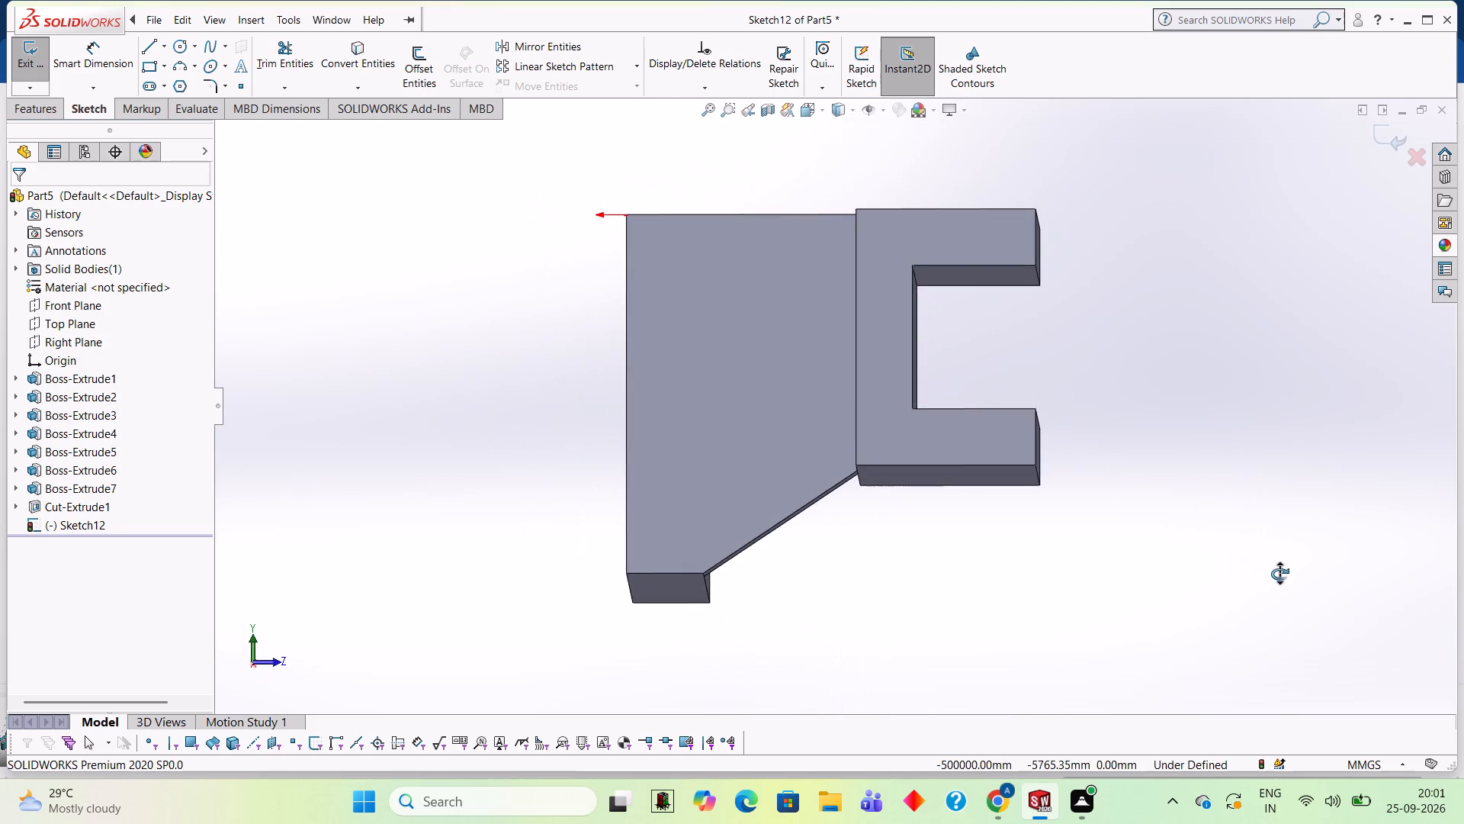
middle_click_drag(1279, 574, 991, 575)
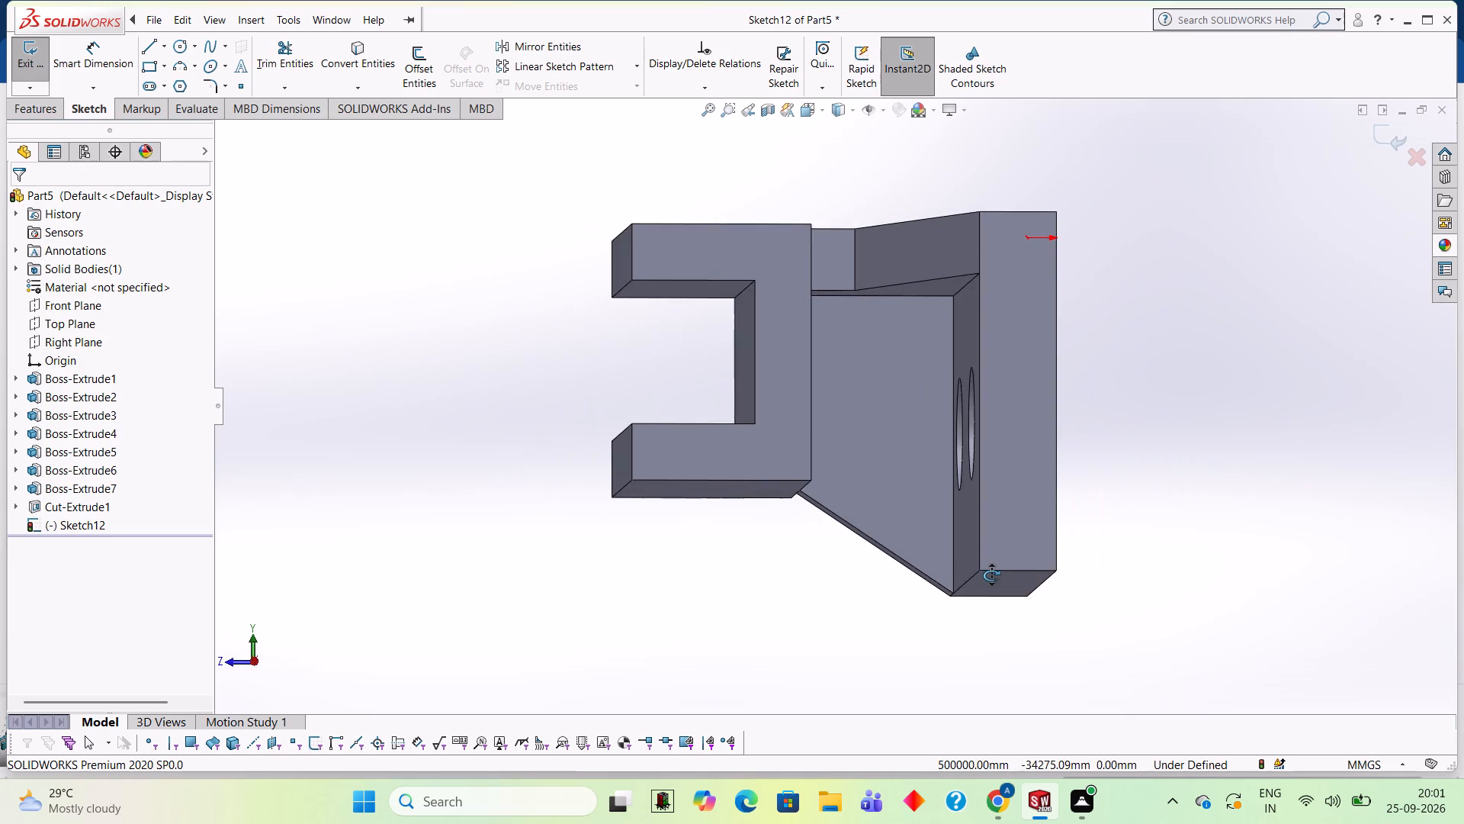
middle_click_drag(991, 575, 993, 660)
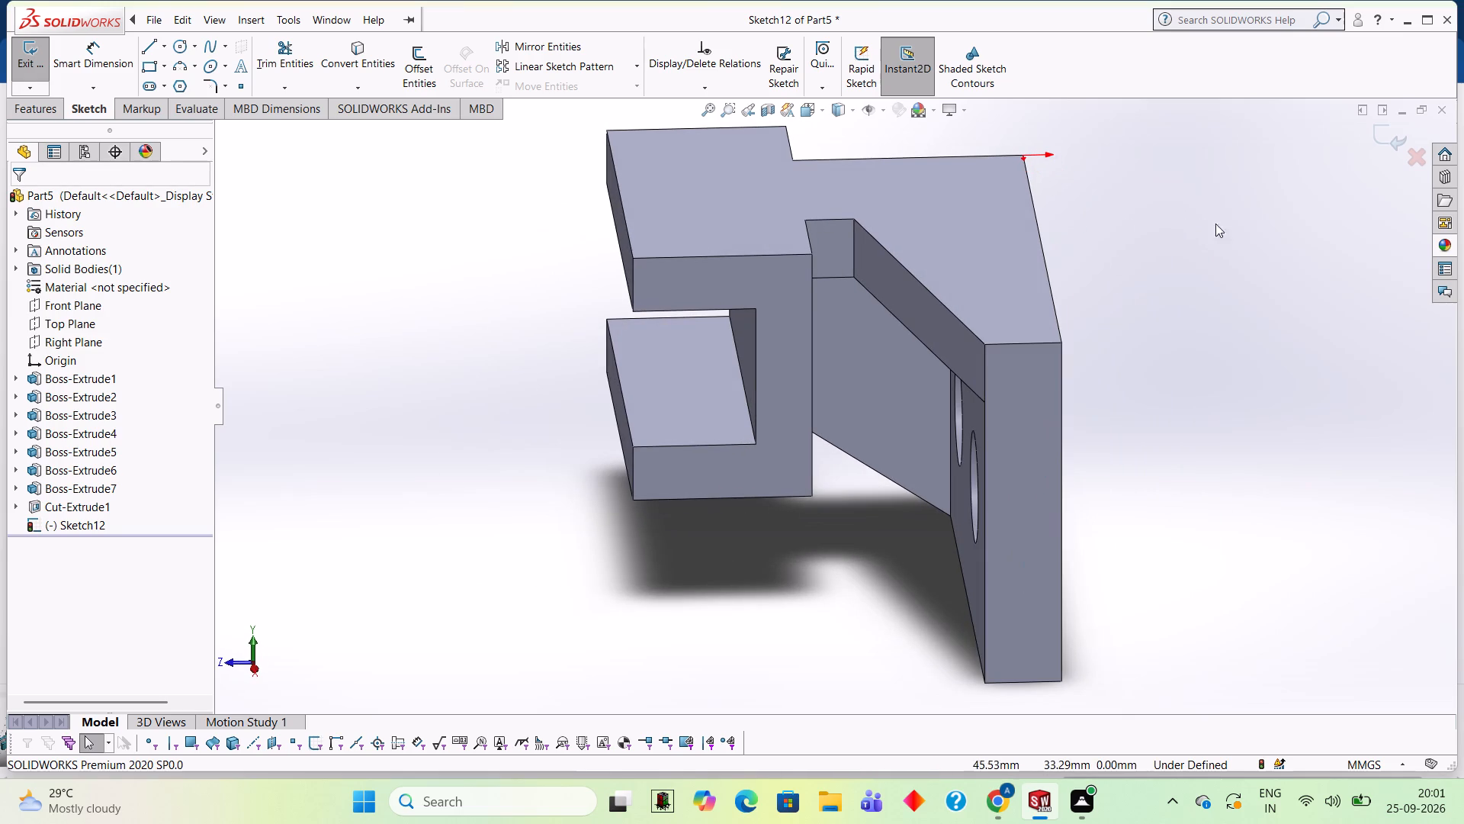
middle_click_drag(1222, 214, 1363, 497)
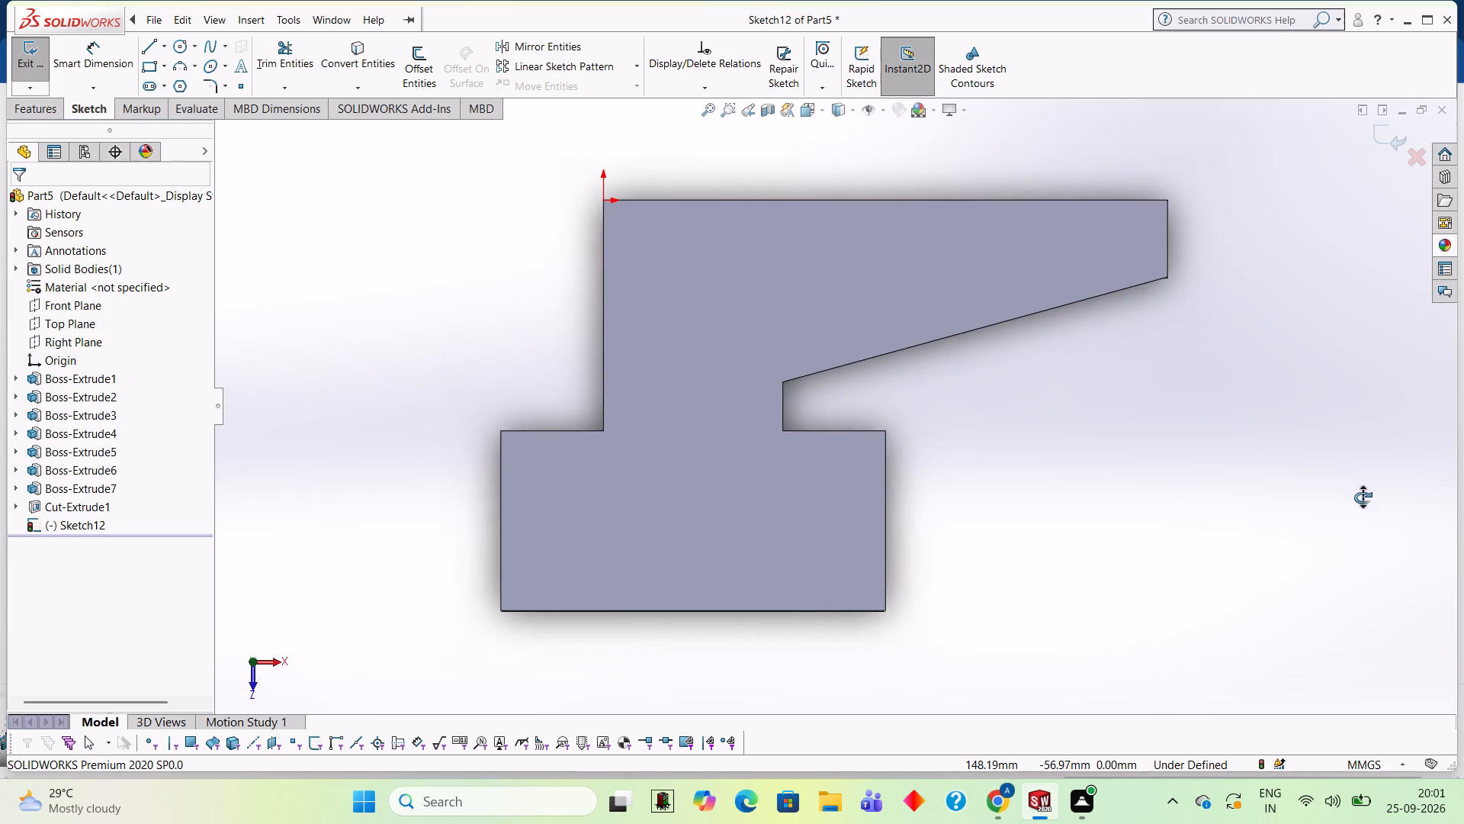
middle_click_drag(1363, 497, 1363, 497)
left_click(686, 387)
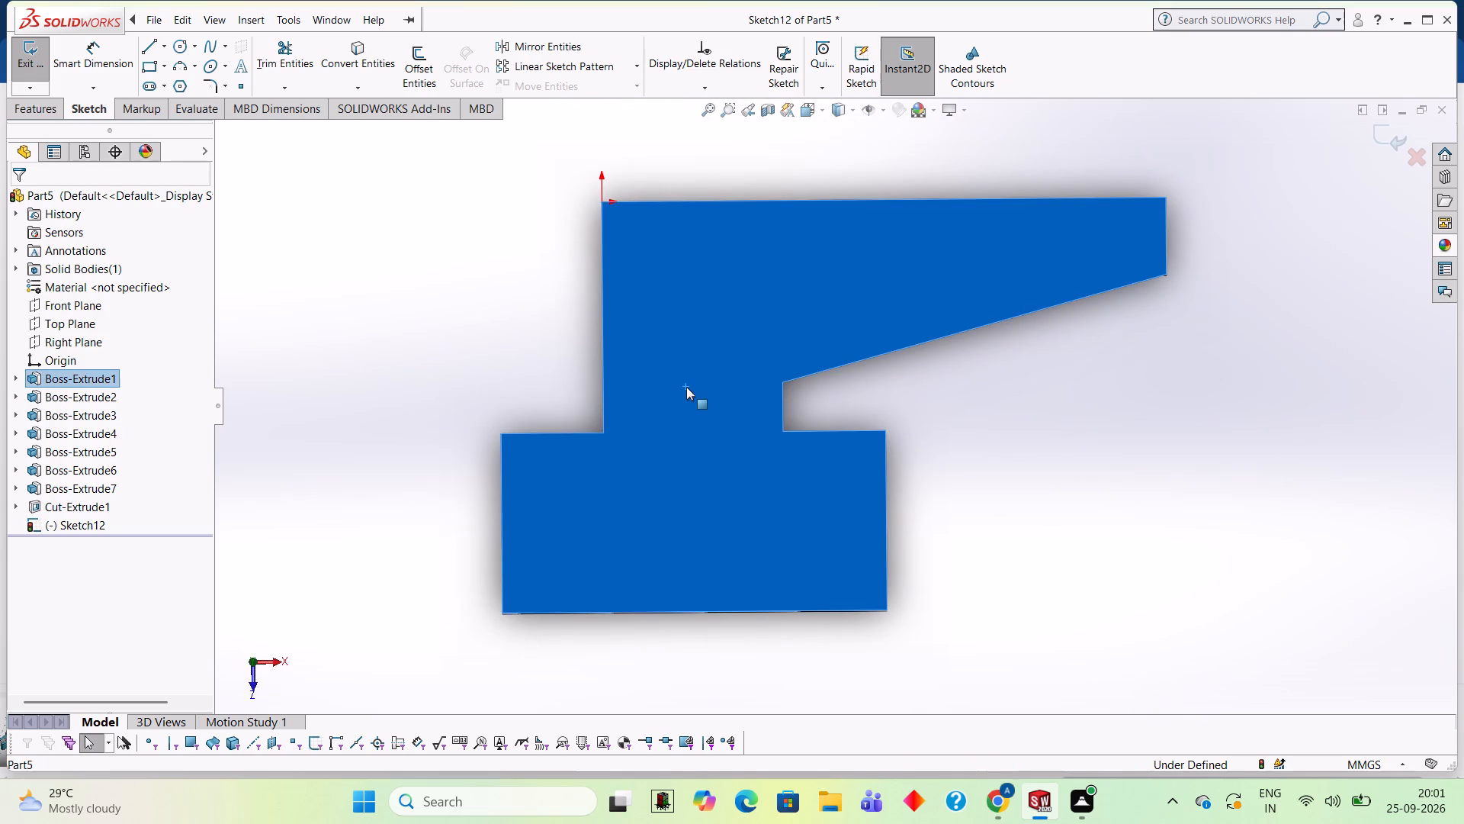
left_click(1388, 129)
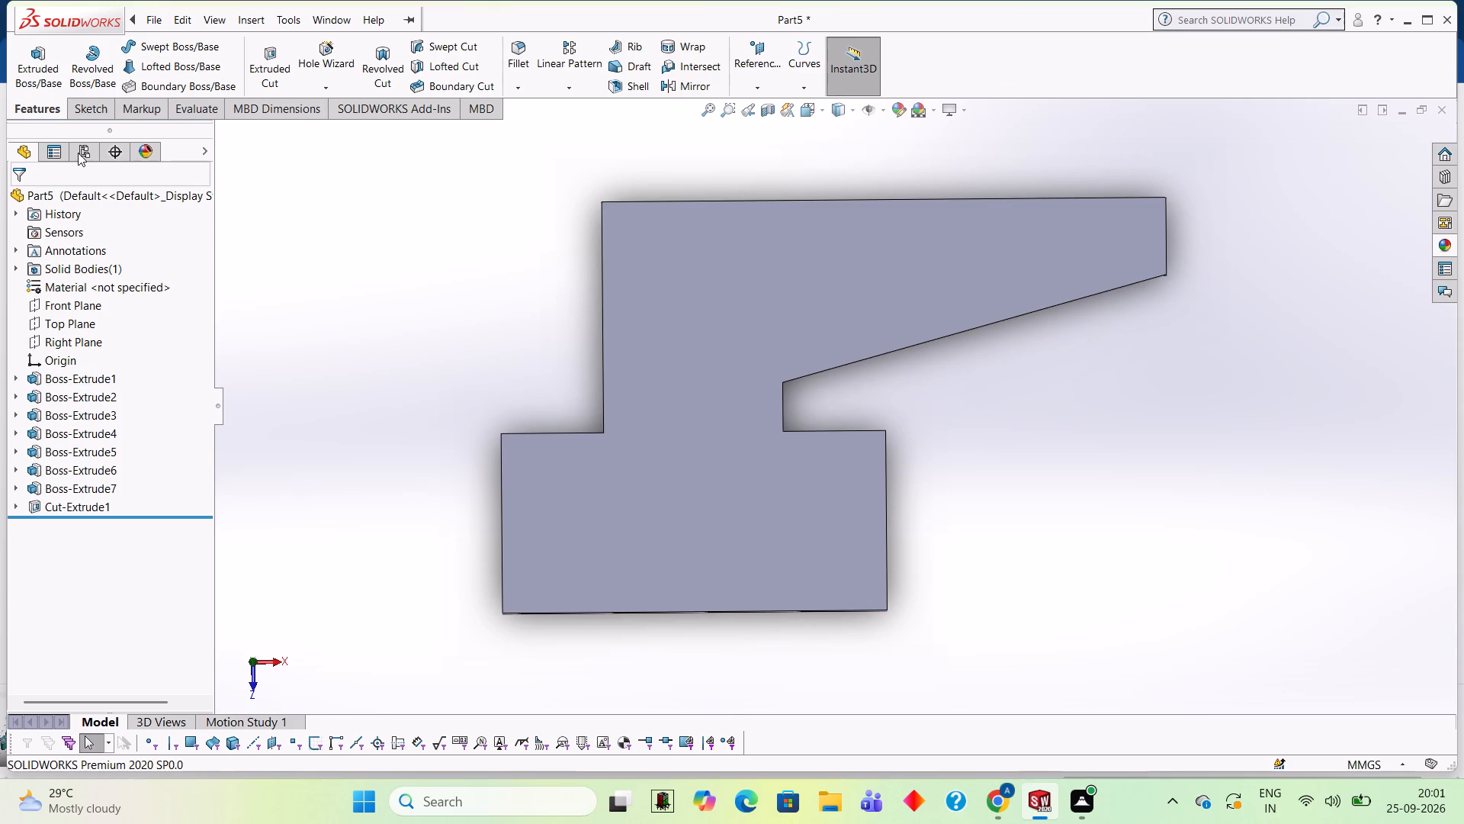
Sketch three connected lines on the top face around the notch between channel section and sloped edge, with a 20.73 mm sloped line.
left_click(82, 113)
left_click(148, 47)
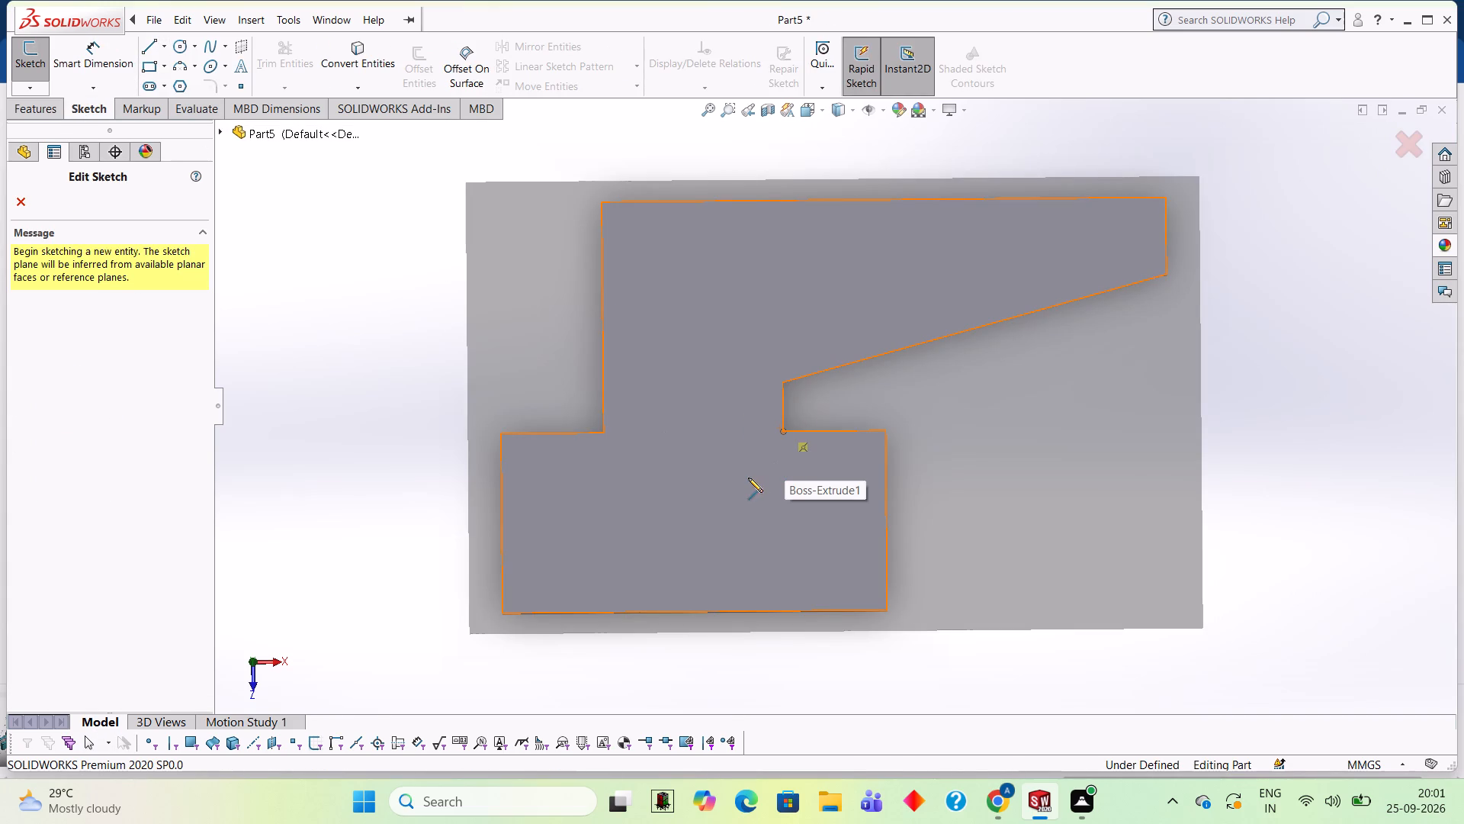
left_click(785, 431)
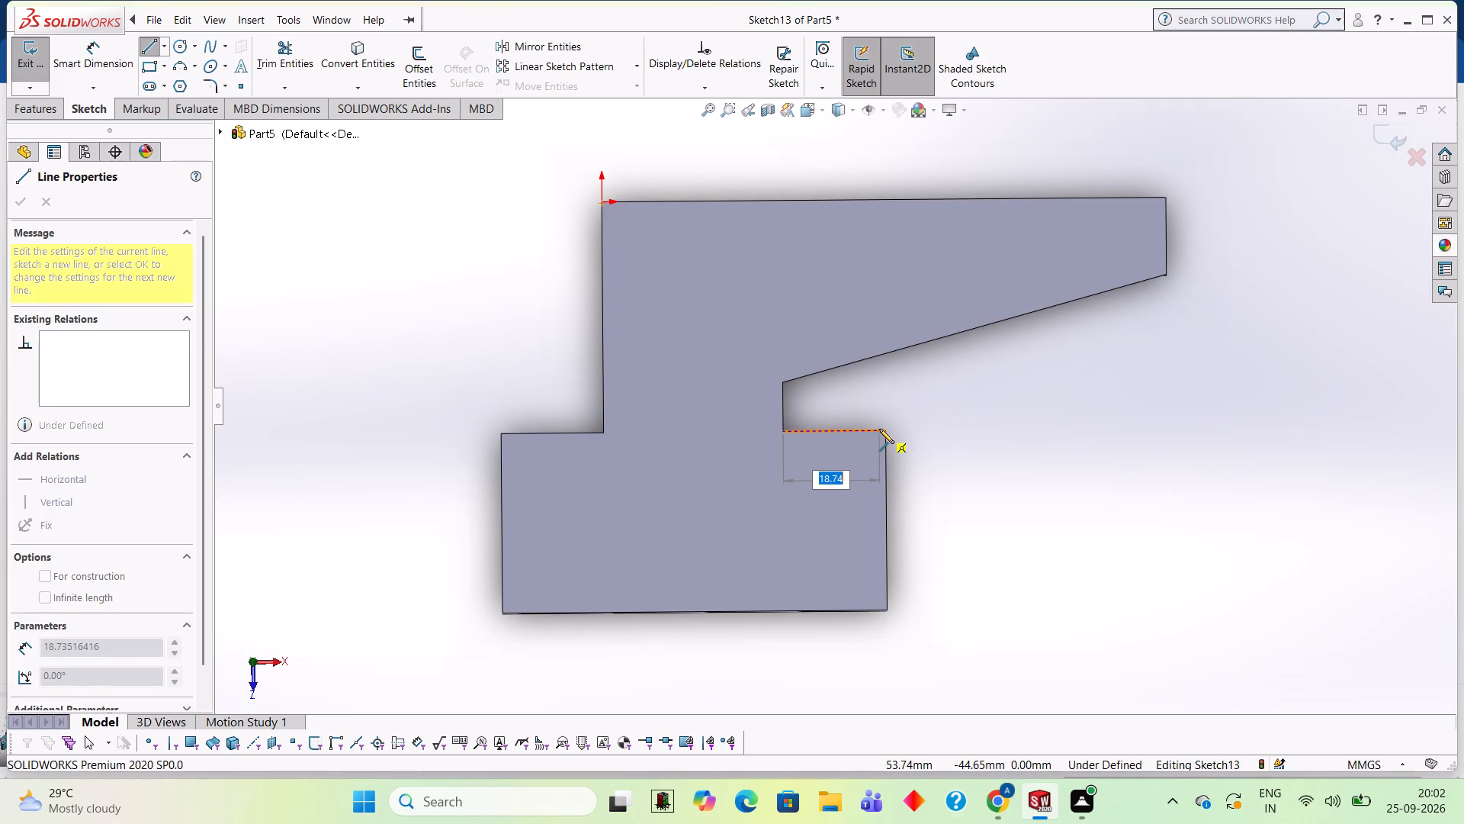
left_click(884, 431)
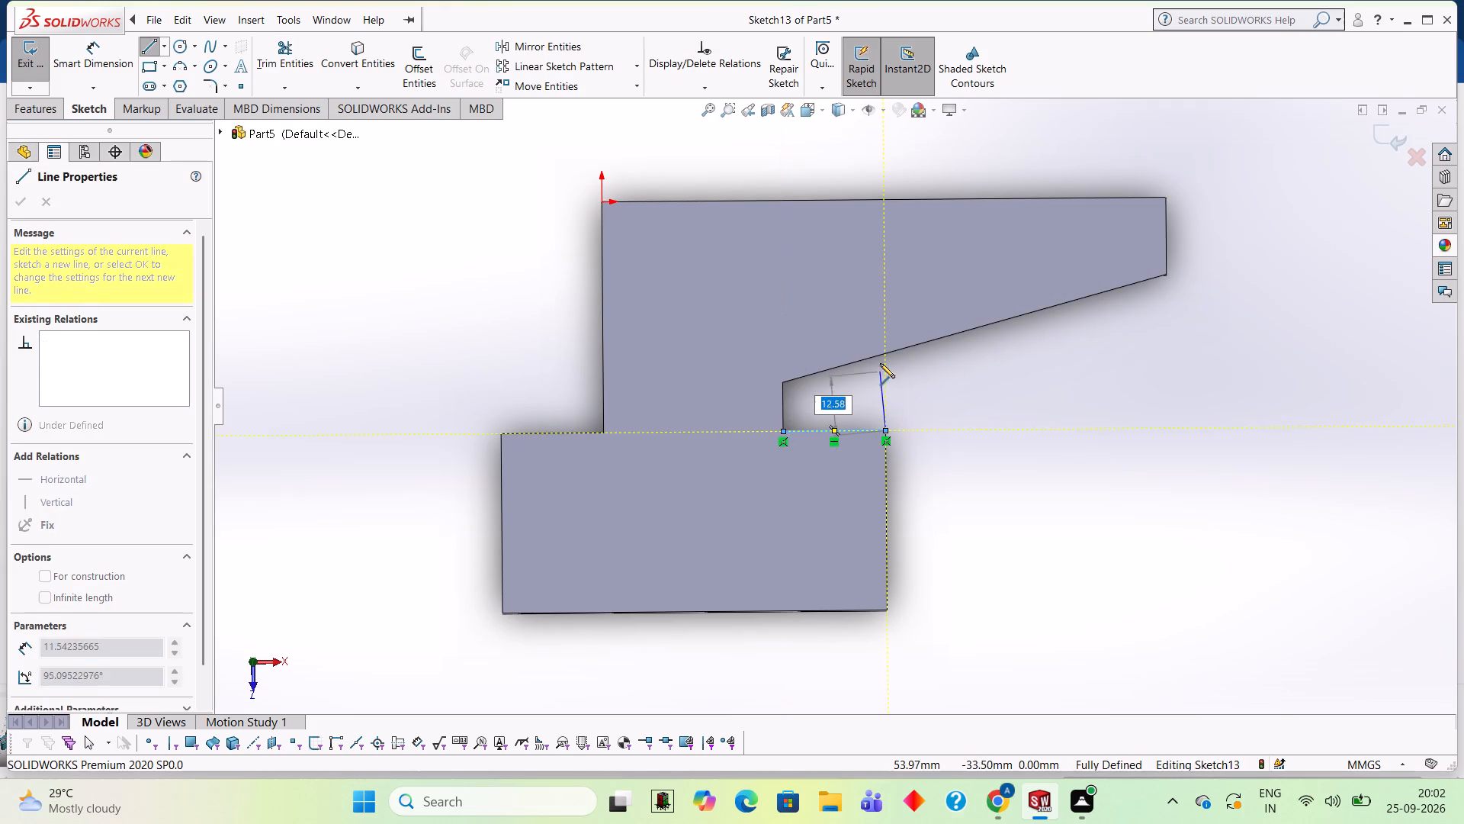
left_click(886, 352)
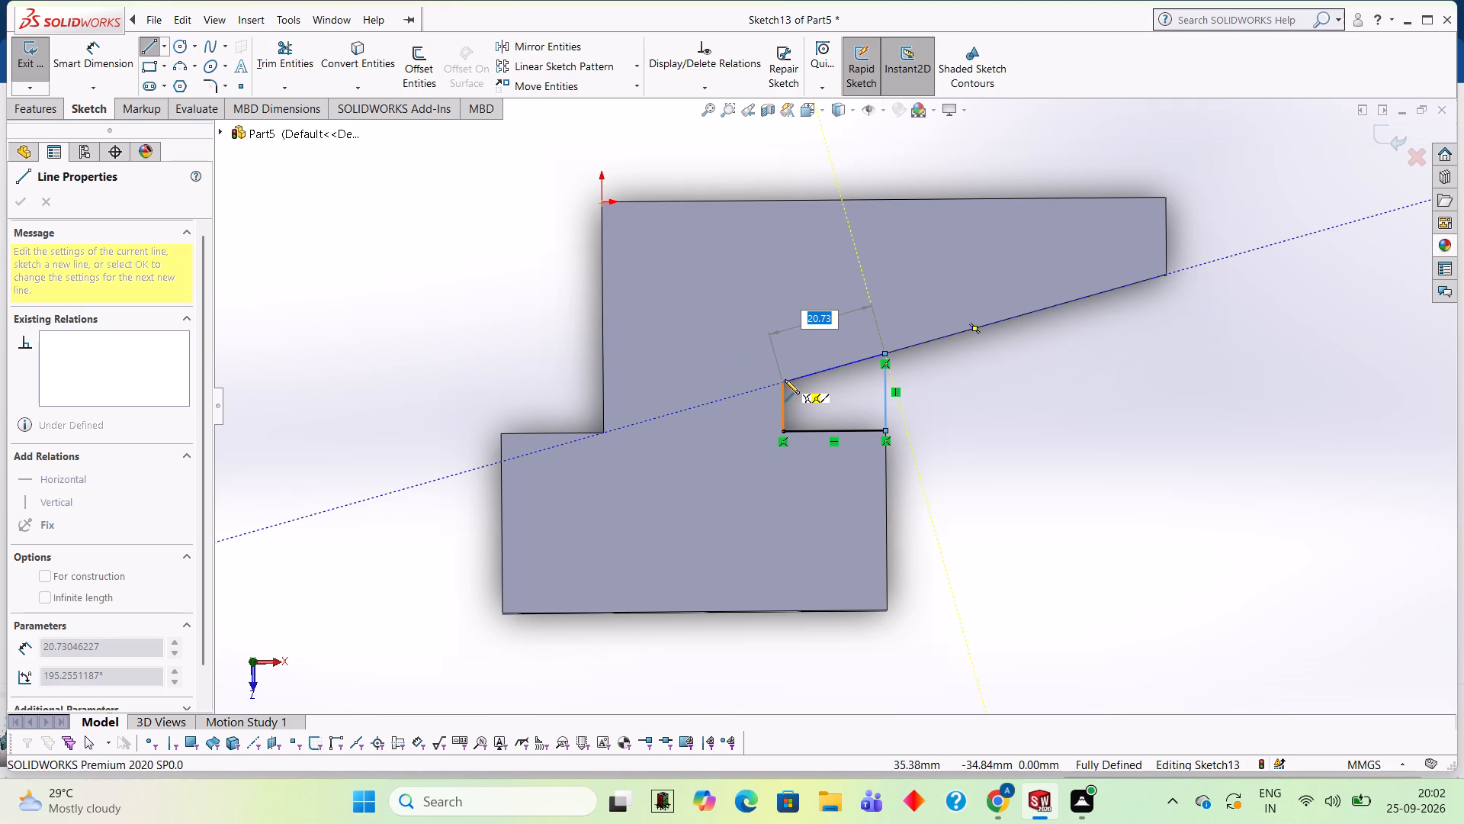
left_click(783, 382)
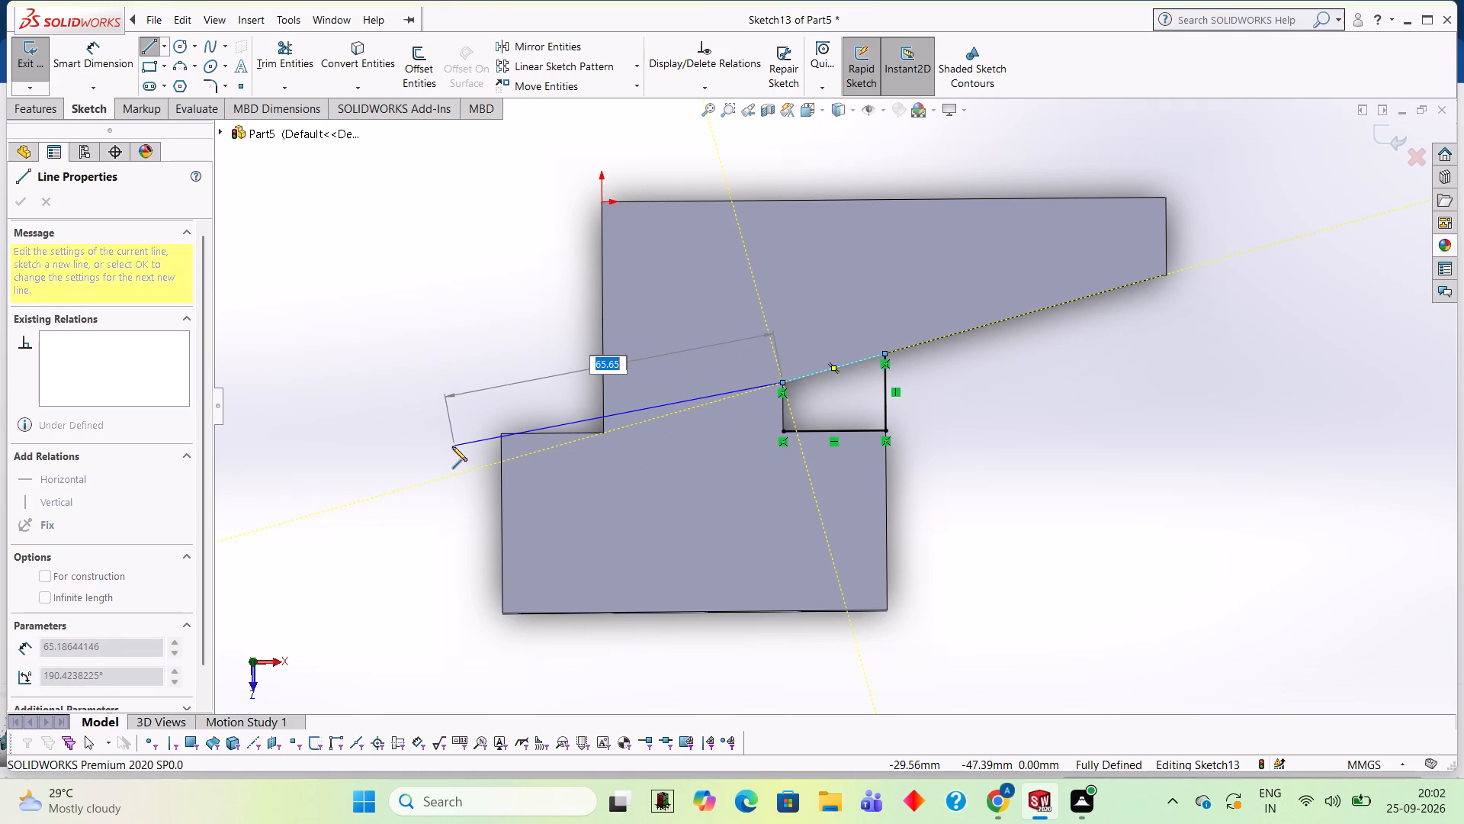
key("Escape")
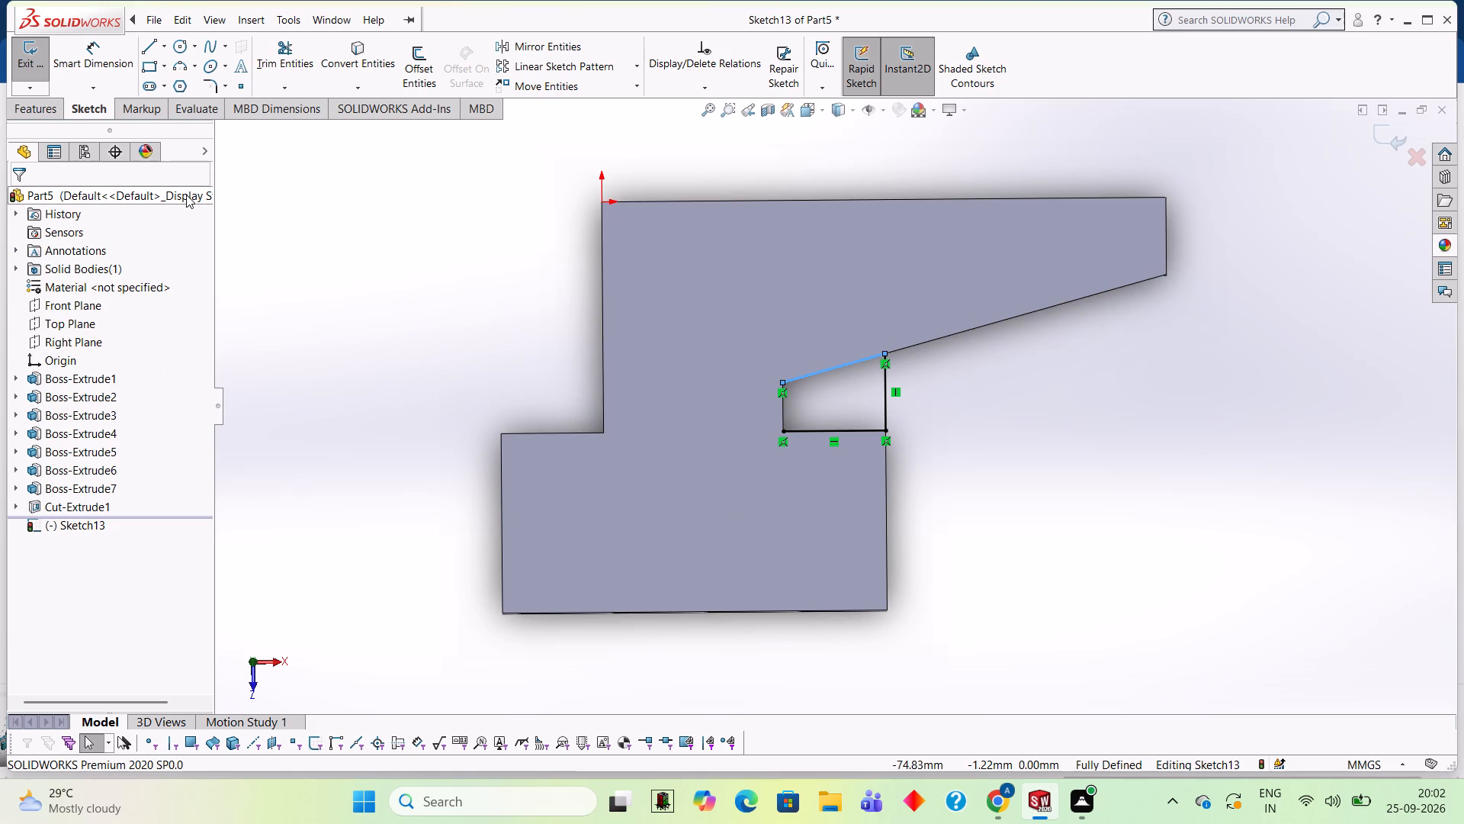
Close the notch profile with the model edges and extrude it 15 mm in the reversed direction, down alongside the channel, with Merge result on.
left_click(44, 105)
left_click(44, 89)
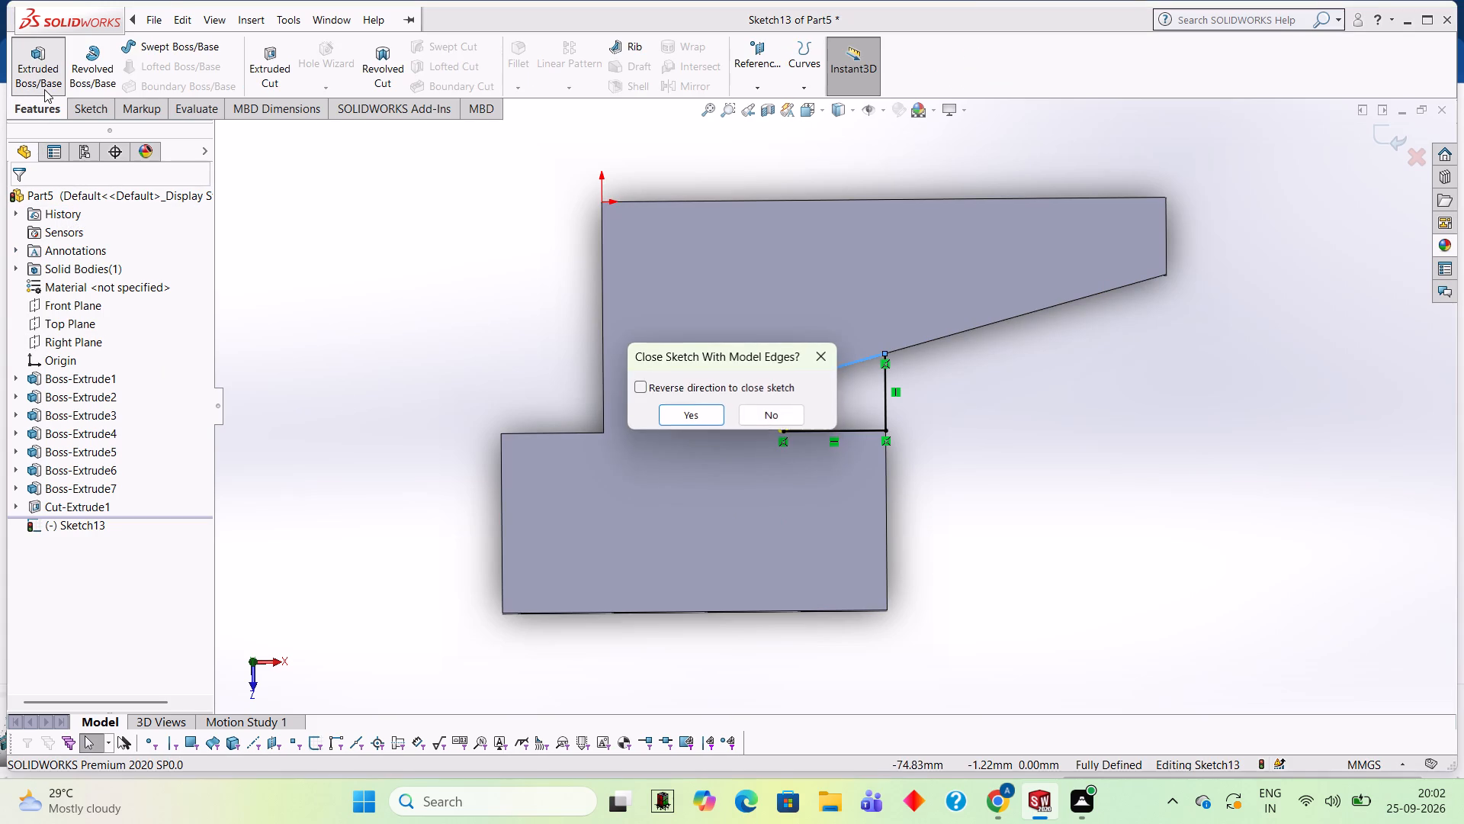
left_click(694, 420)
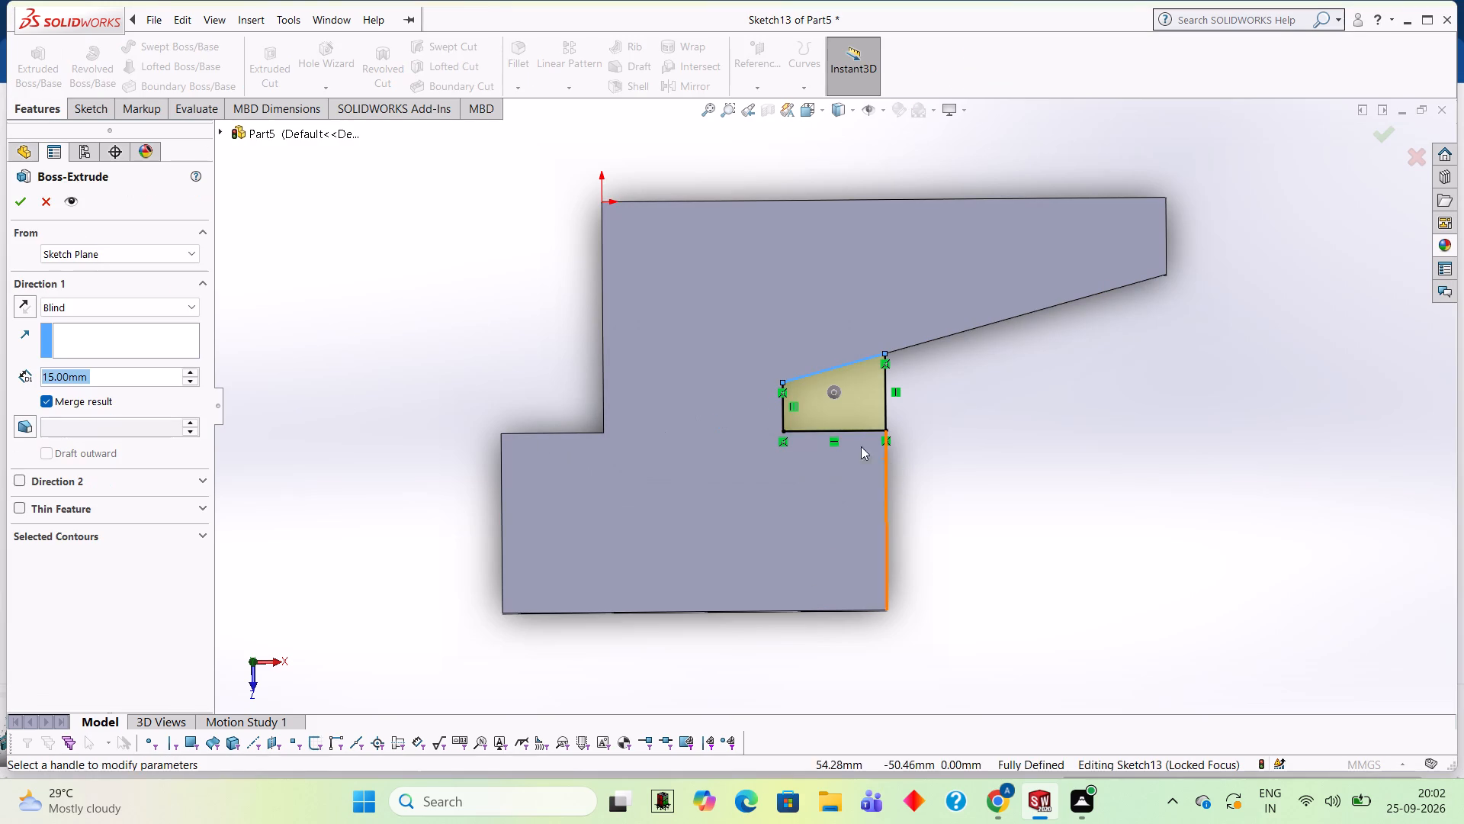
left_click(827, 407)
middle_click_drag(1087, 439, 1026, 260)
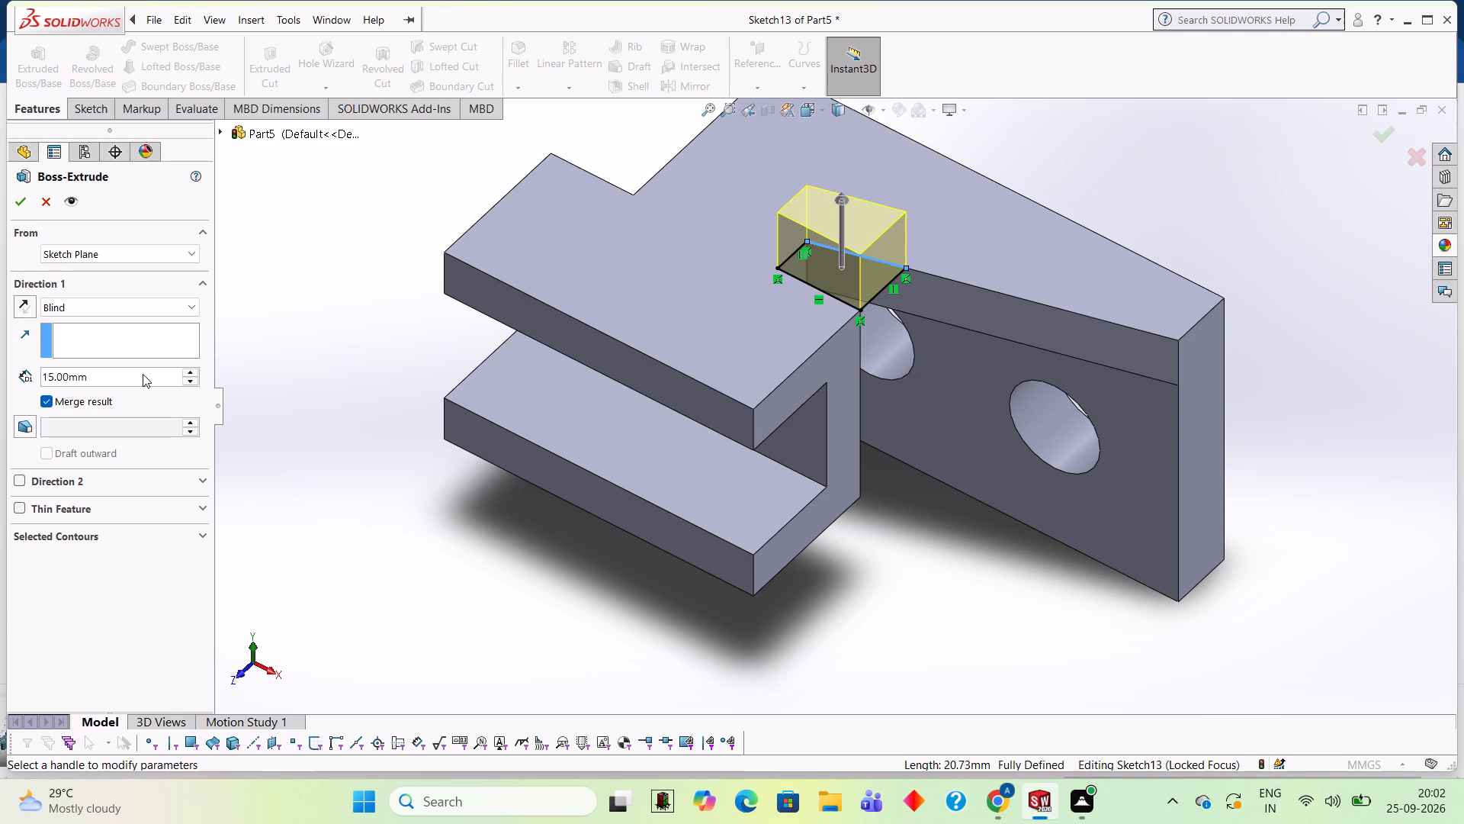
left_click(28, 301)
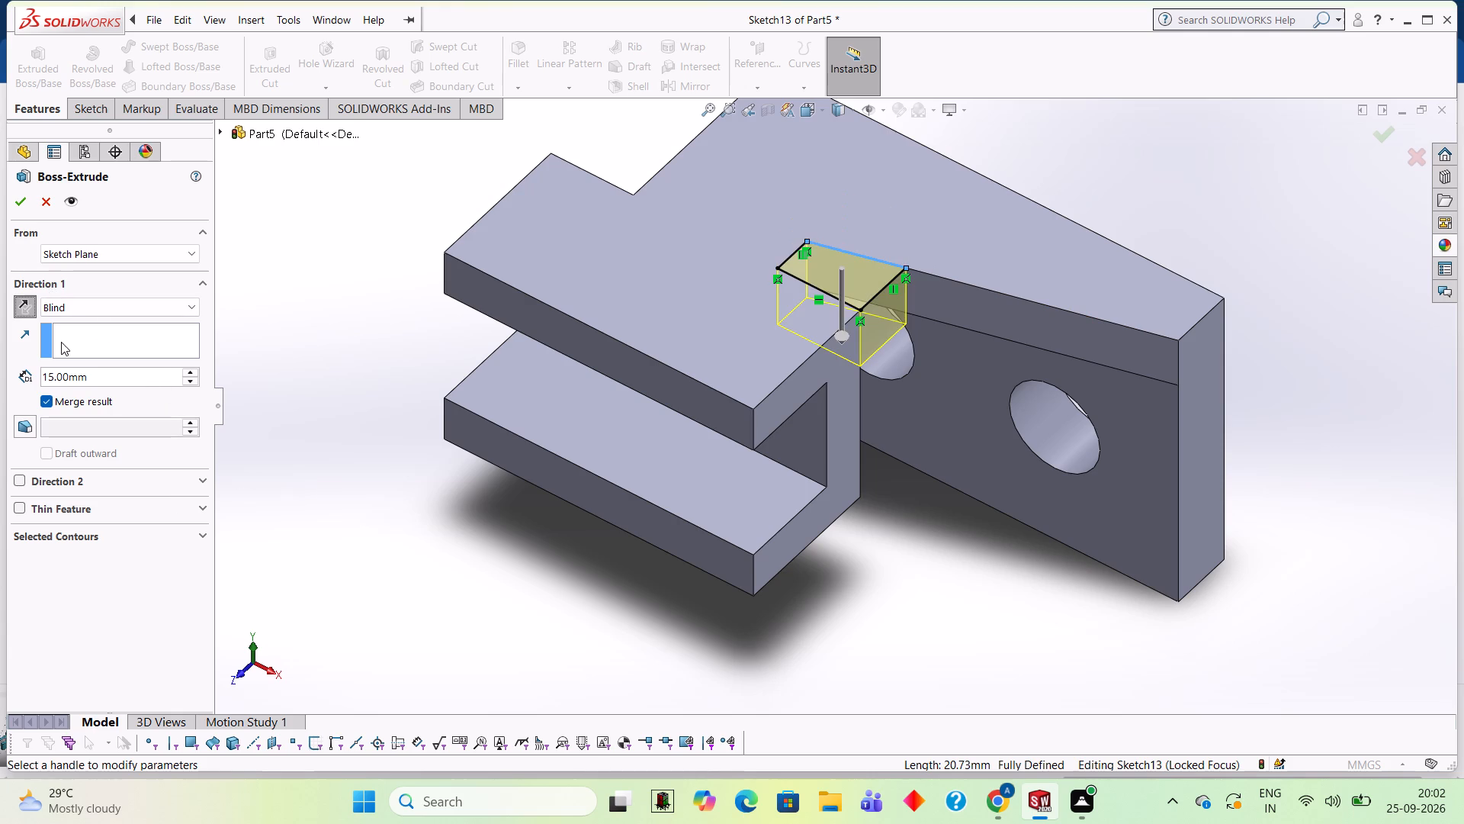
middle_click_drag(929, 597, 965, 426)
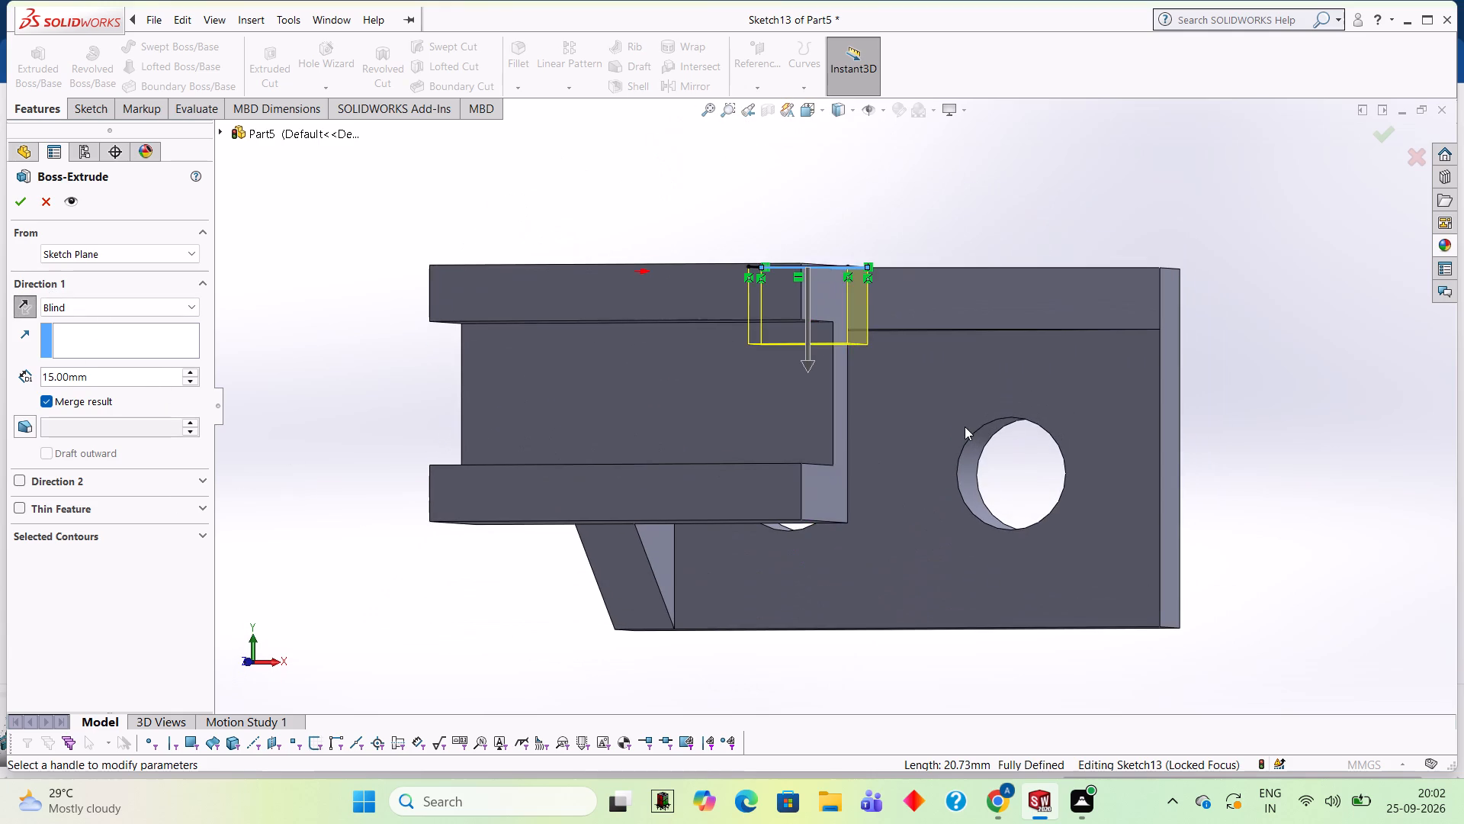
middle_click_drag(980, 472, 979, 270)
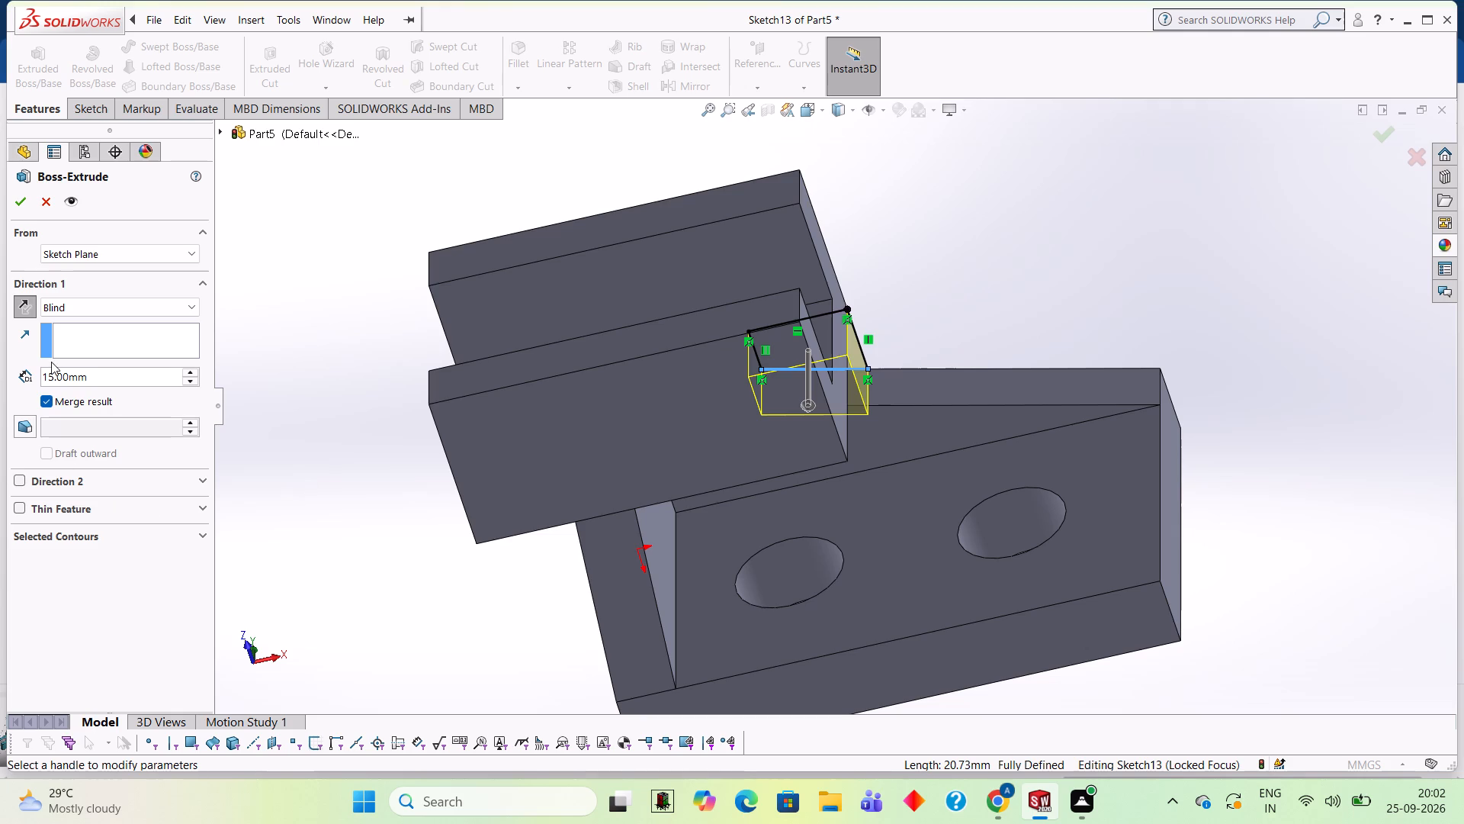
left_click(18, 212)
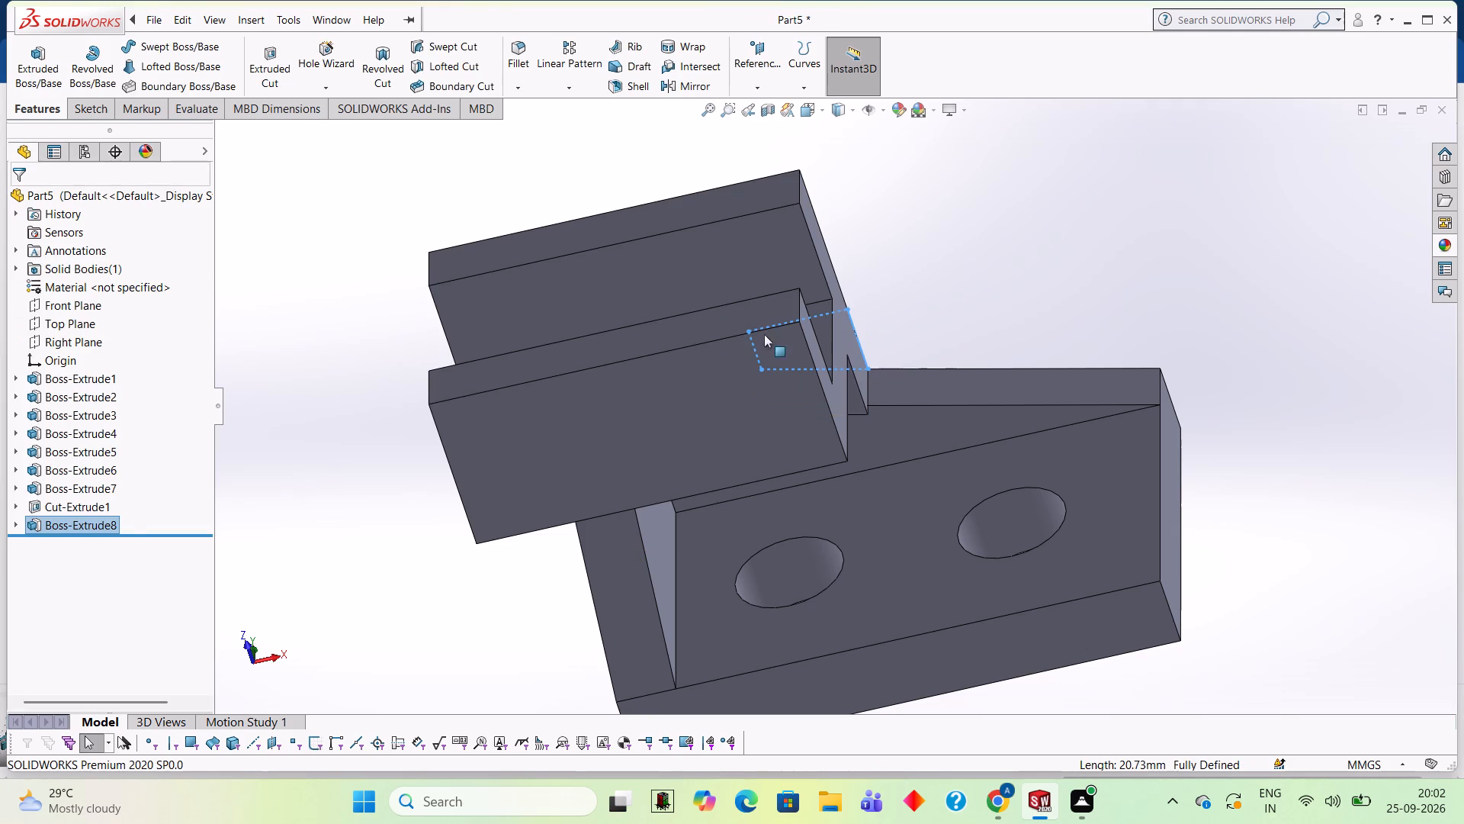
Examine the part from below and from the sides, checking how the filled notch meets the channel section and plate.
left_click(984, 286)
middle_click_drag(949, 314, 971, 243)
scroll(971, 243, "up", 1)
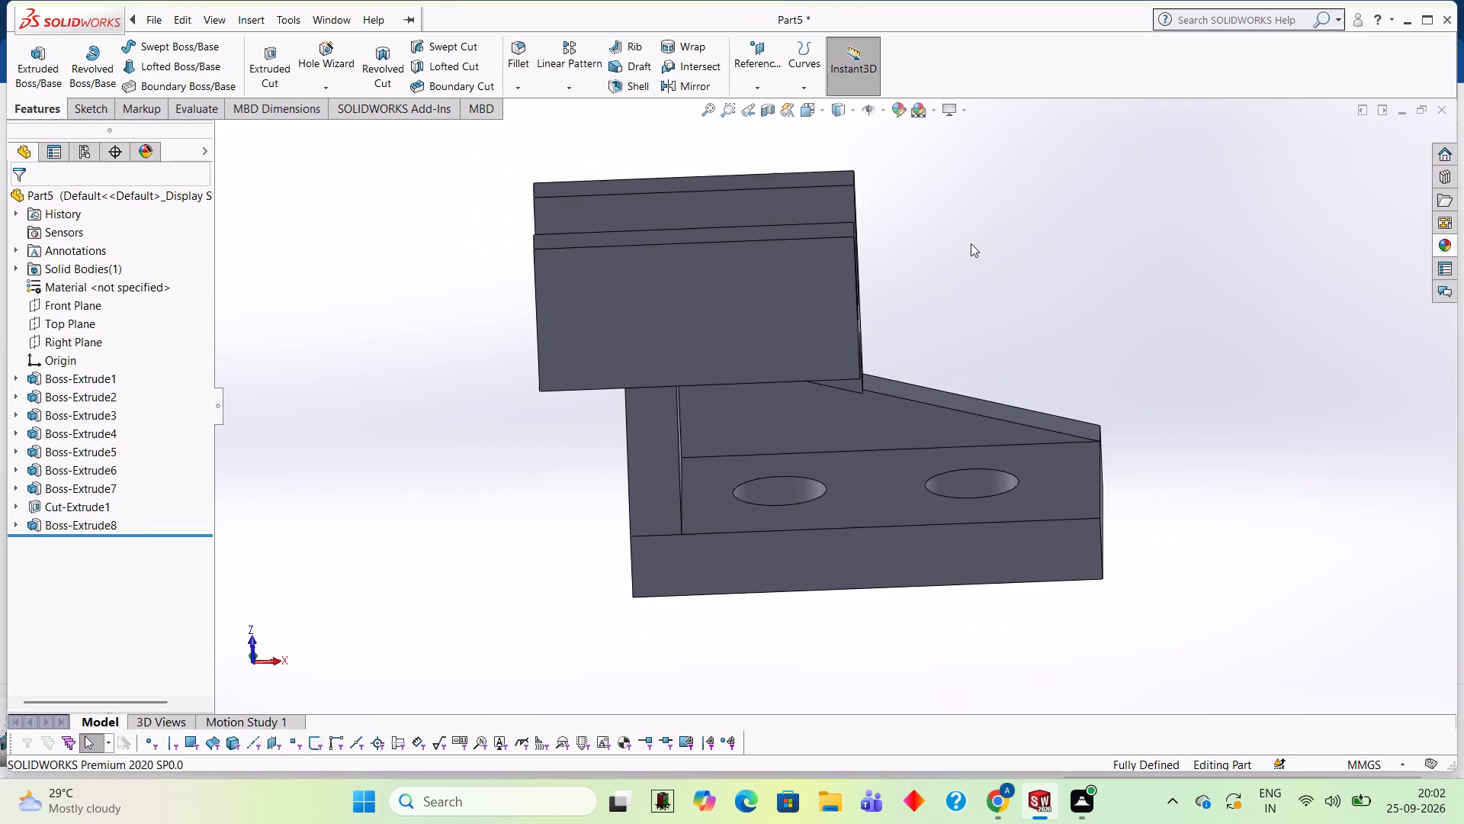
middle_click_drag(971, 243, 926, 567)
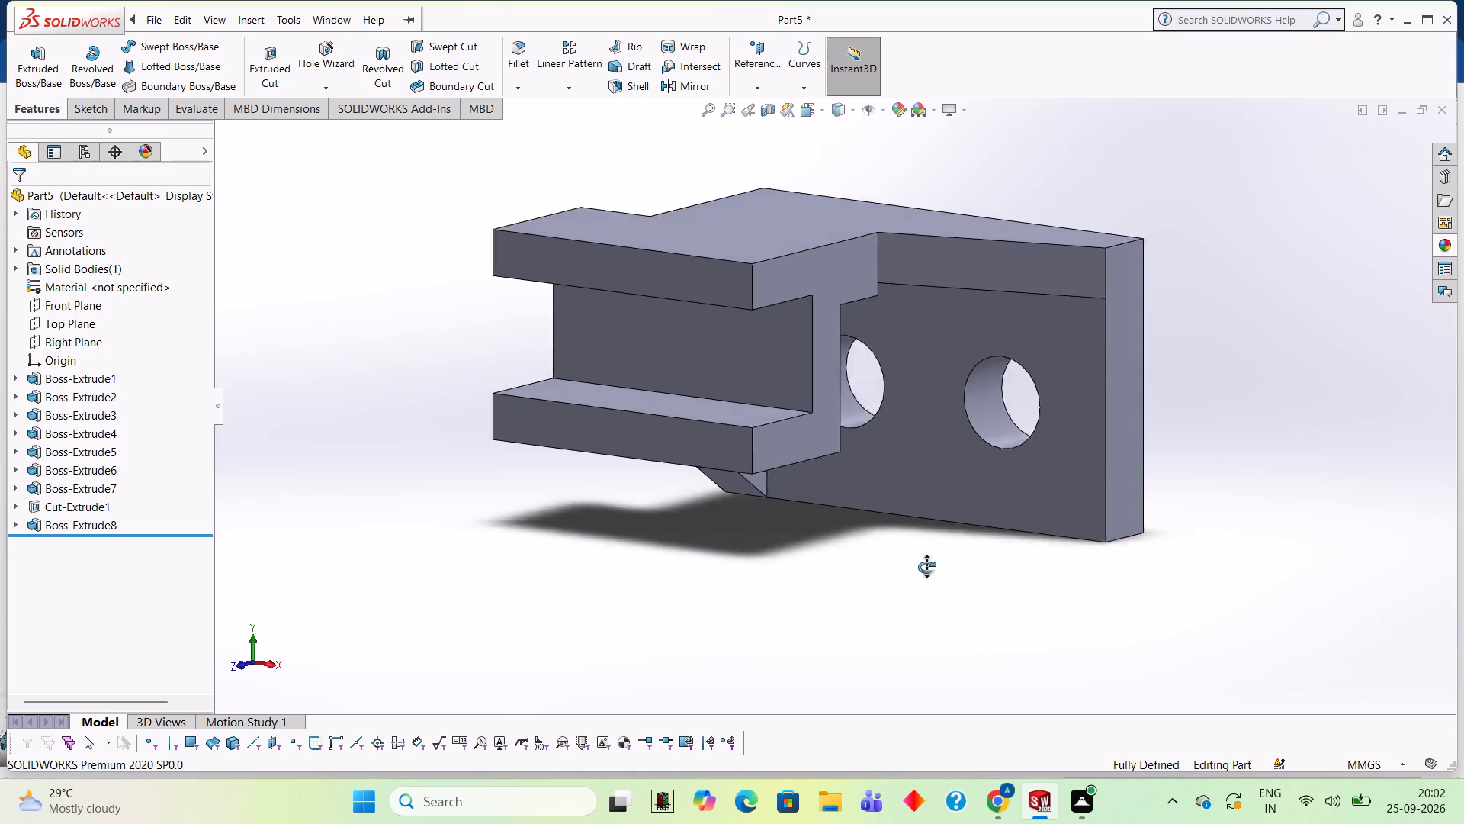
middle_click_drag(926, 567, 845, 498)
left_click(1158, 309)
middle_click_drag(1158, 309, 1174, 462)
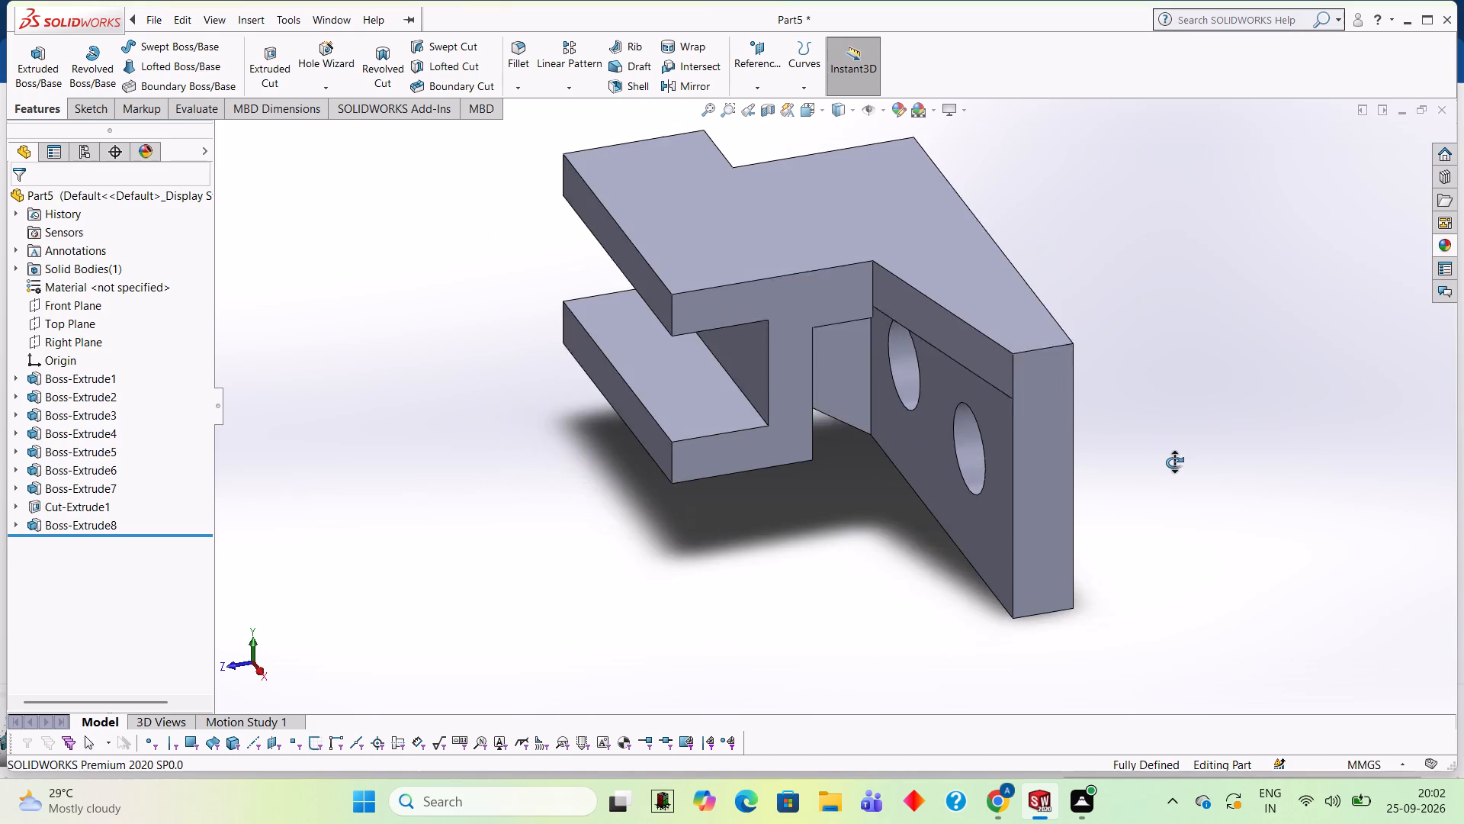
middle_click_drag(1174, 462, 1174, 465)
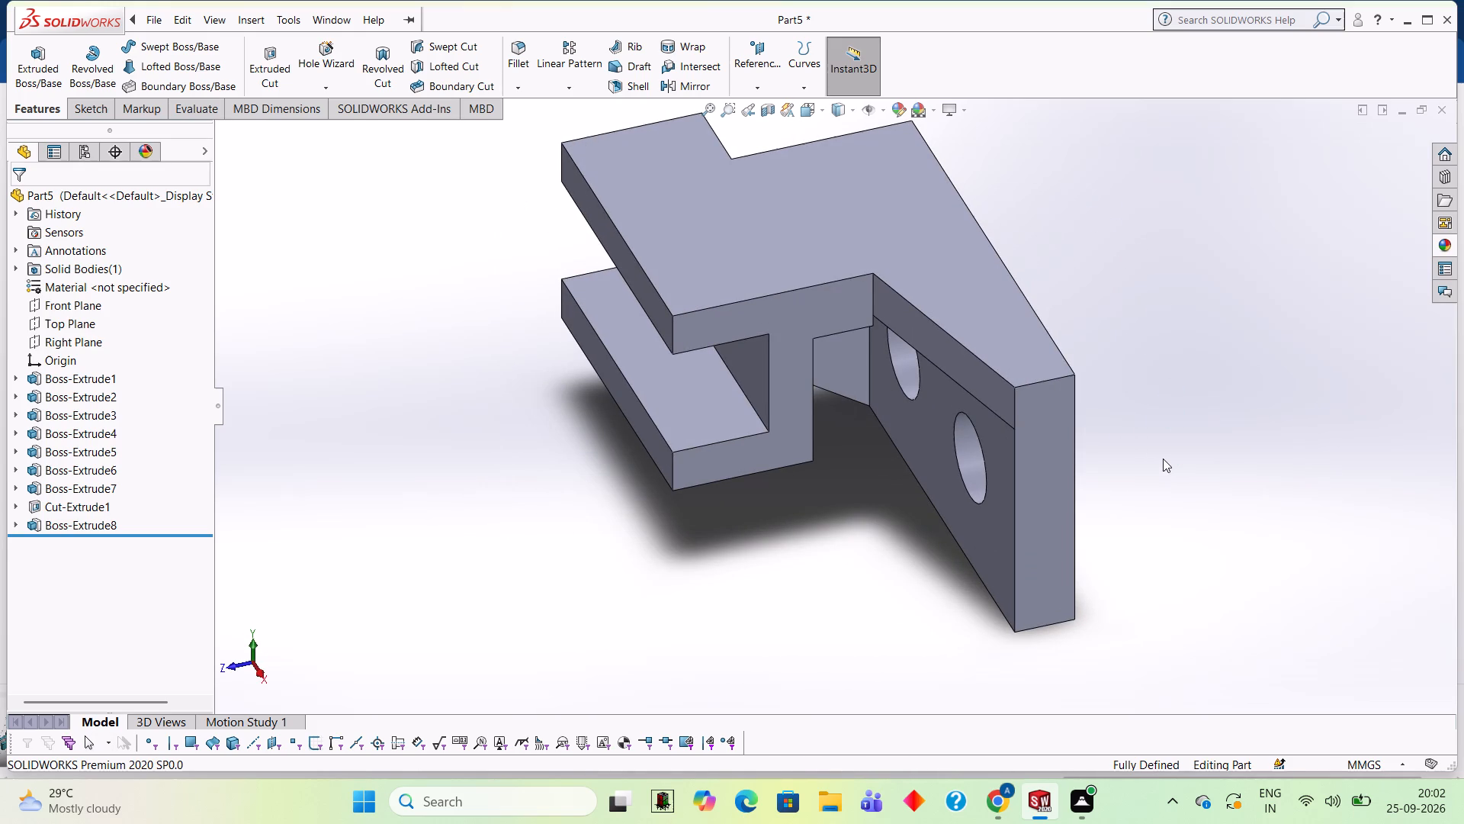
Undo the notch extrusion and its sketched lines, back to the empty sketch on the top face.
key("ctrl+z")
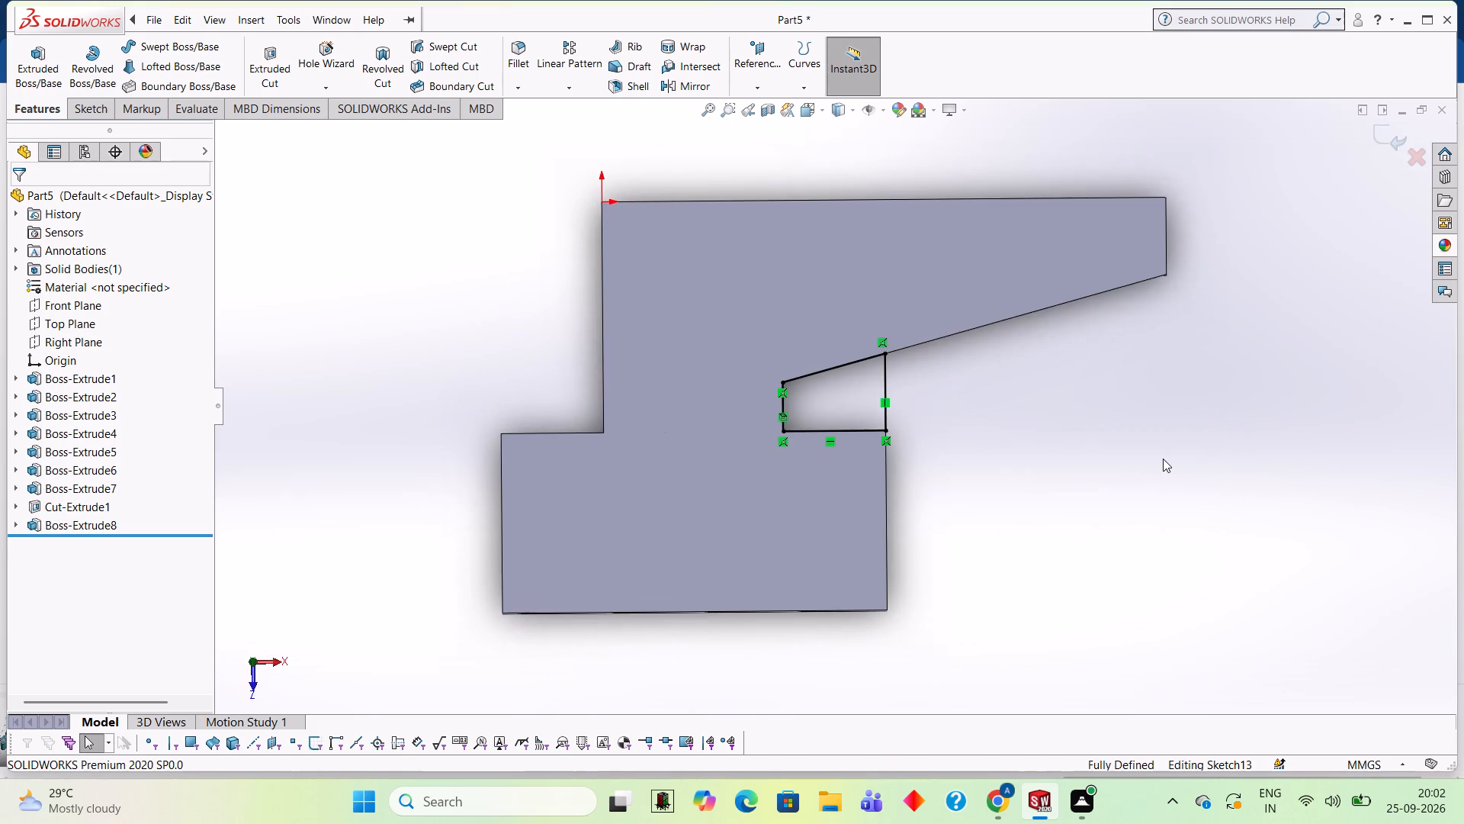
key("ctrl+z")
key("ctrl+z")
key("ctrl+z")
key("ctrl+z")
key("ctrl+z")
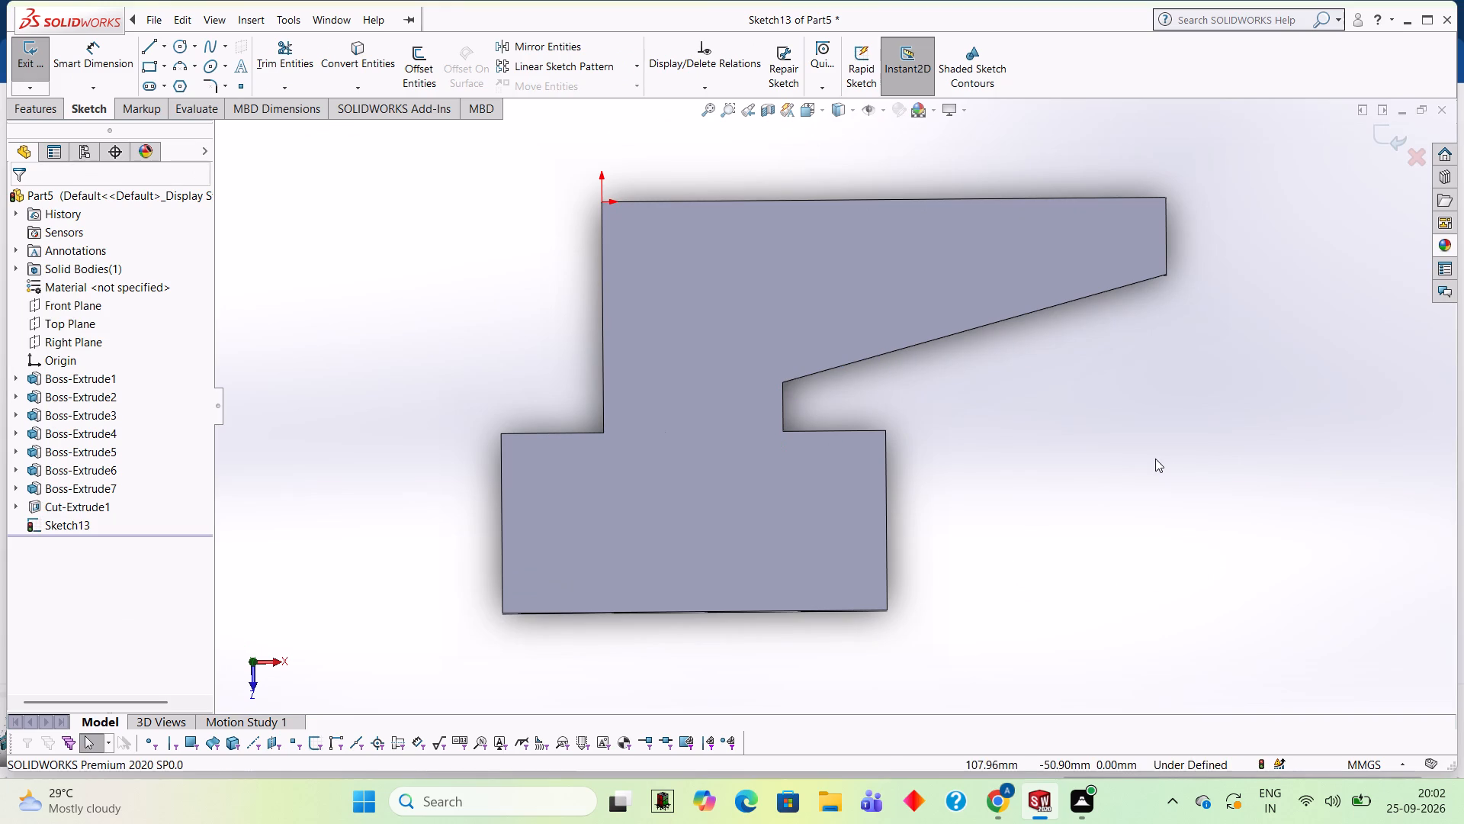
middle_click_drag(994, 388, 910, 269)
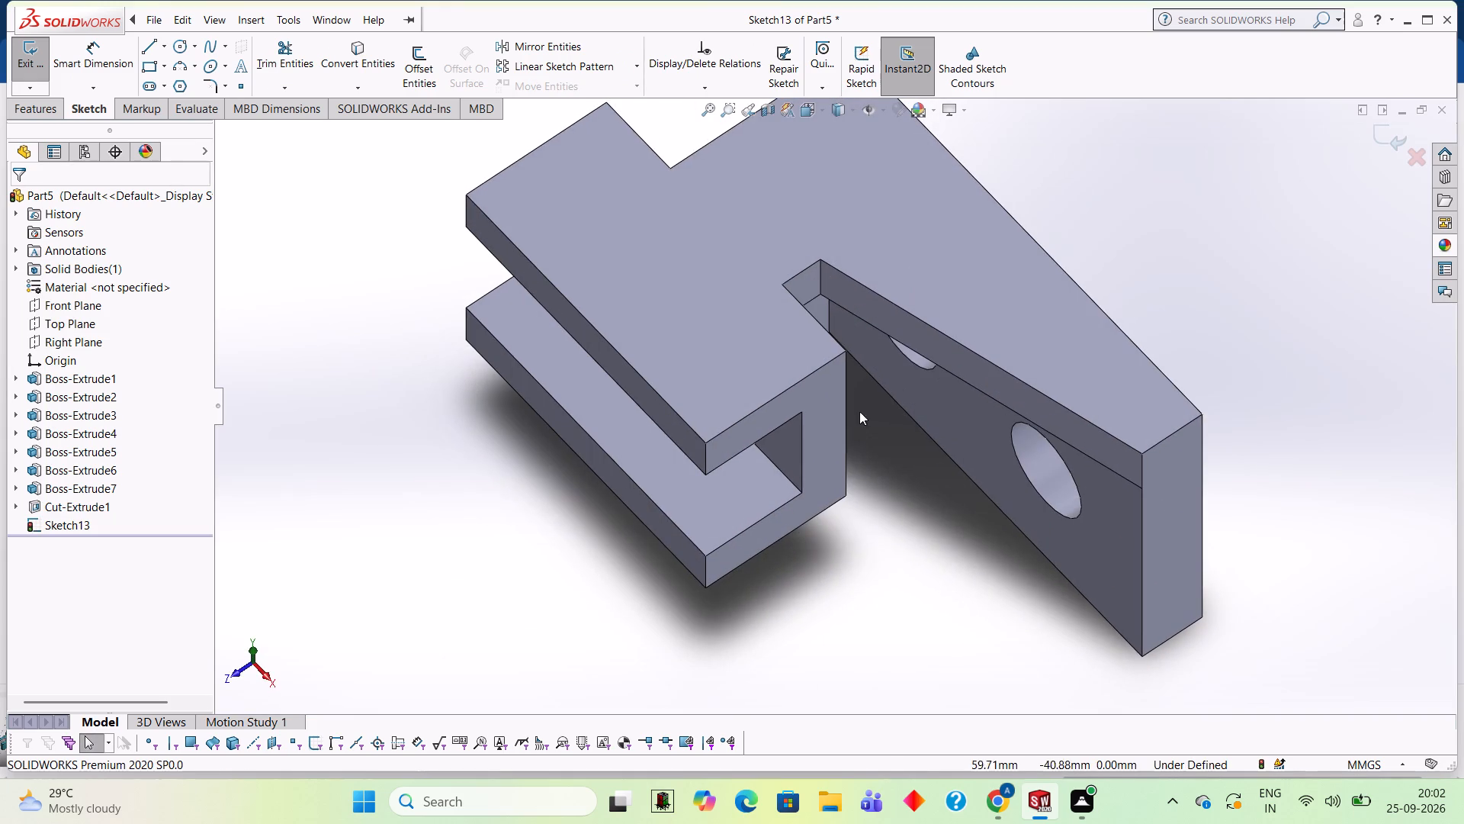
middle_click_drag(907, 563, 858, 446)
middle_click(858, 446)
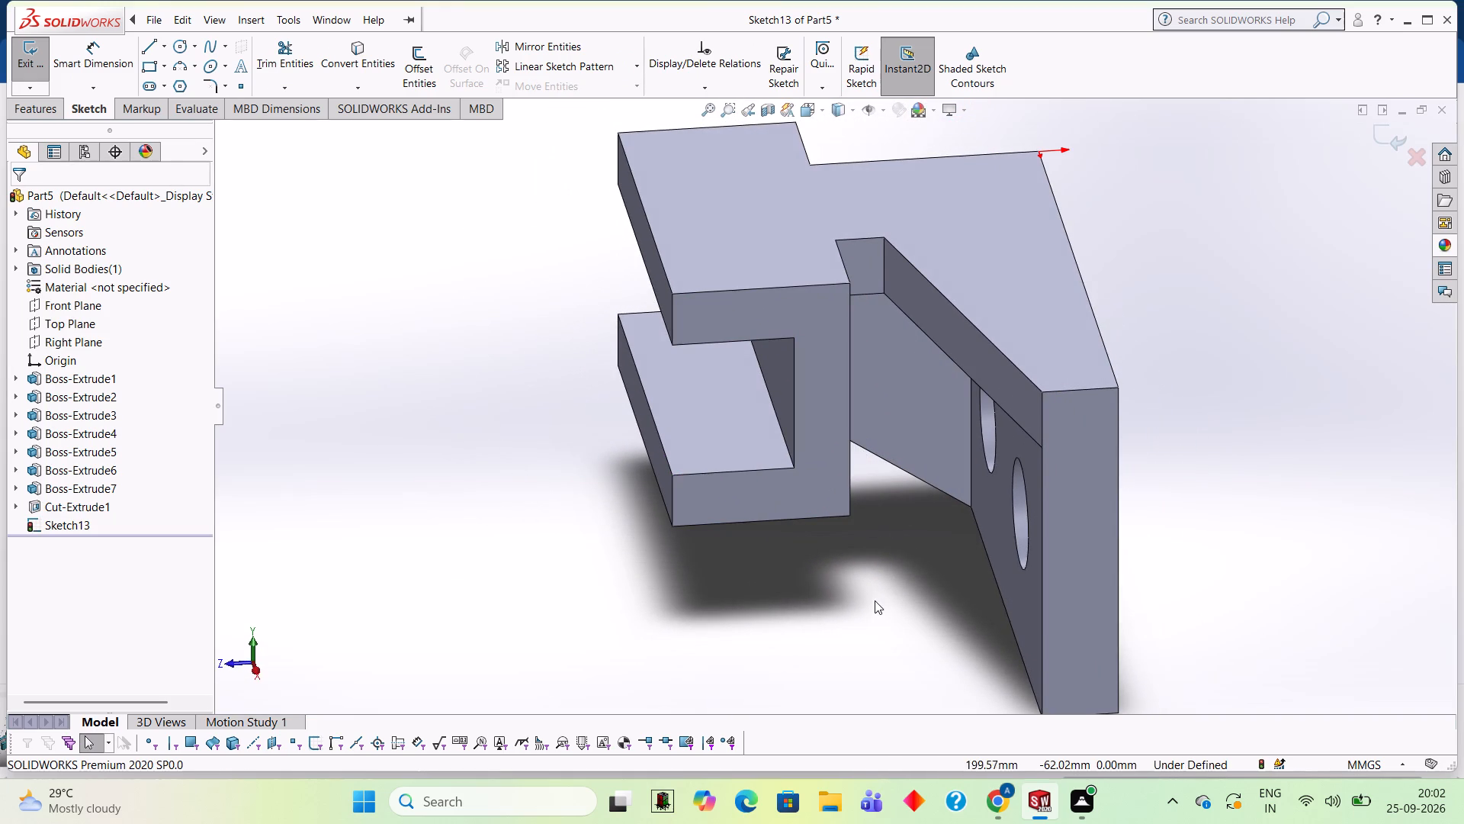
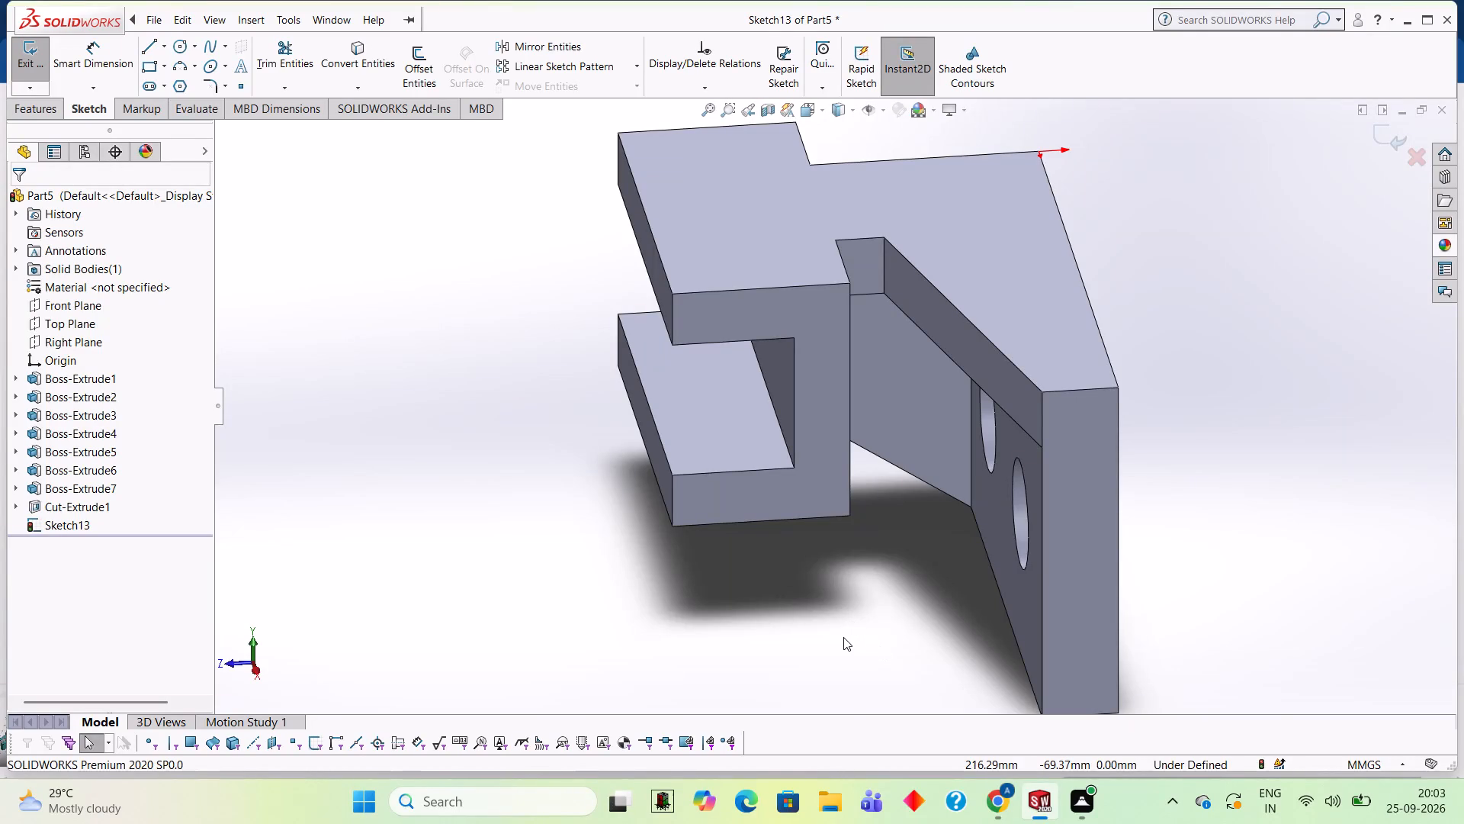
Examine the part from above, the front, below and the side, focusing on the open notch between channel section and sloped edge.
middle_click_drag(1171, 344, 1302, 626)
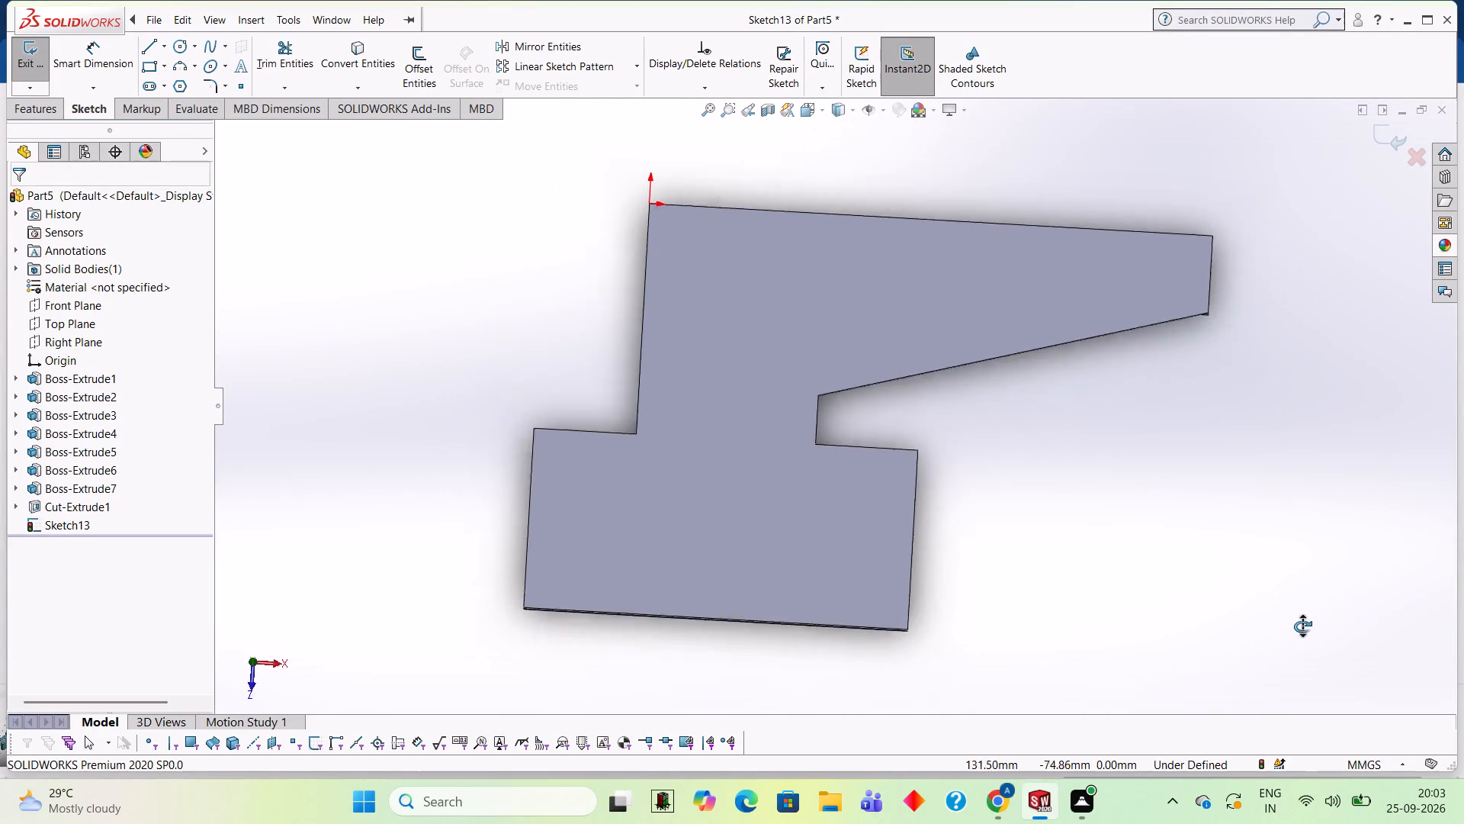
middle_click_drag(1302, 626, 1302, 645)
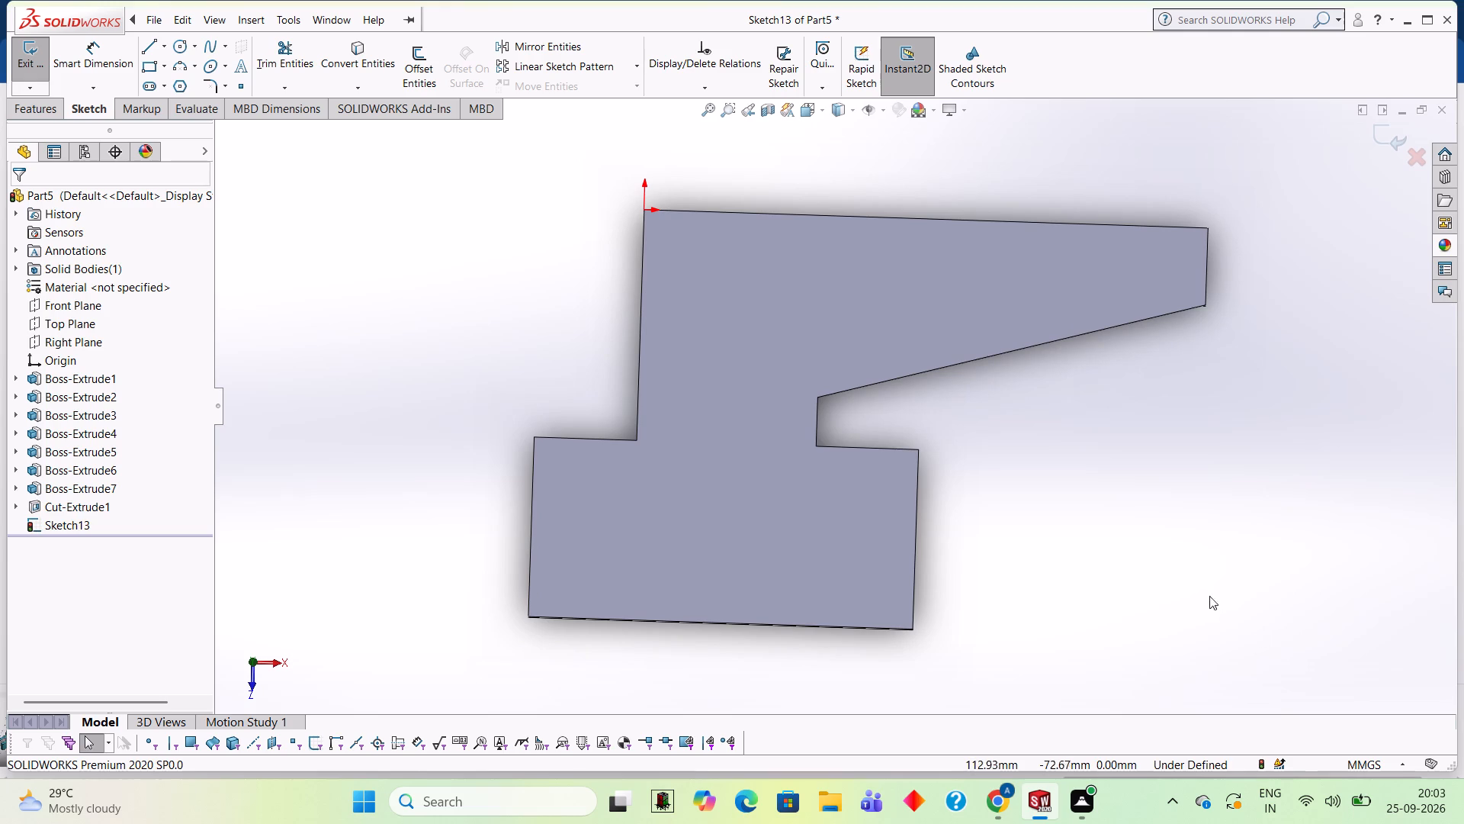
middle_click(1046, 427)
middle_click_drag(1040, 427, 1043, 428)
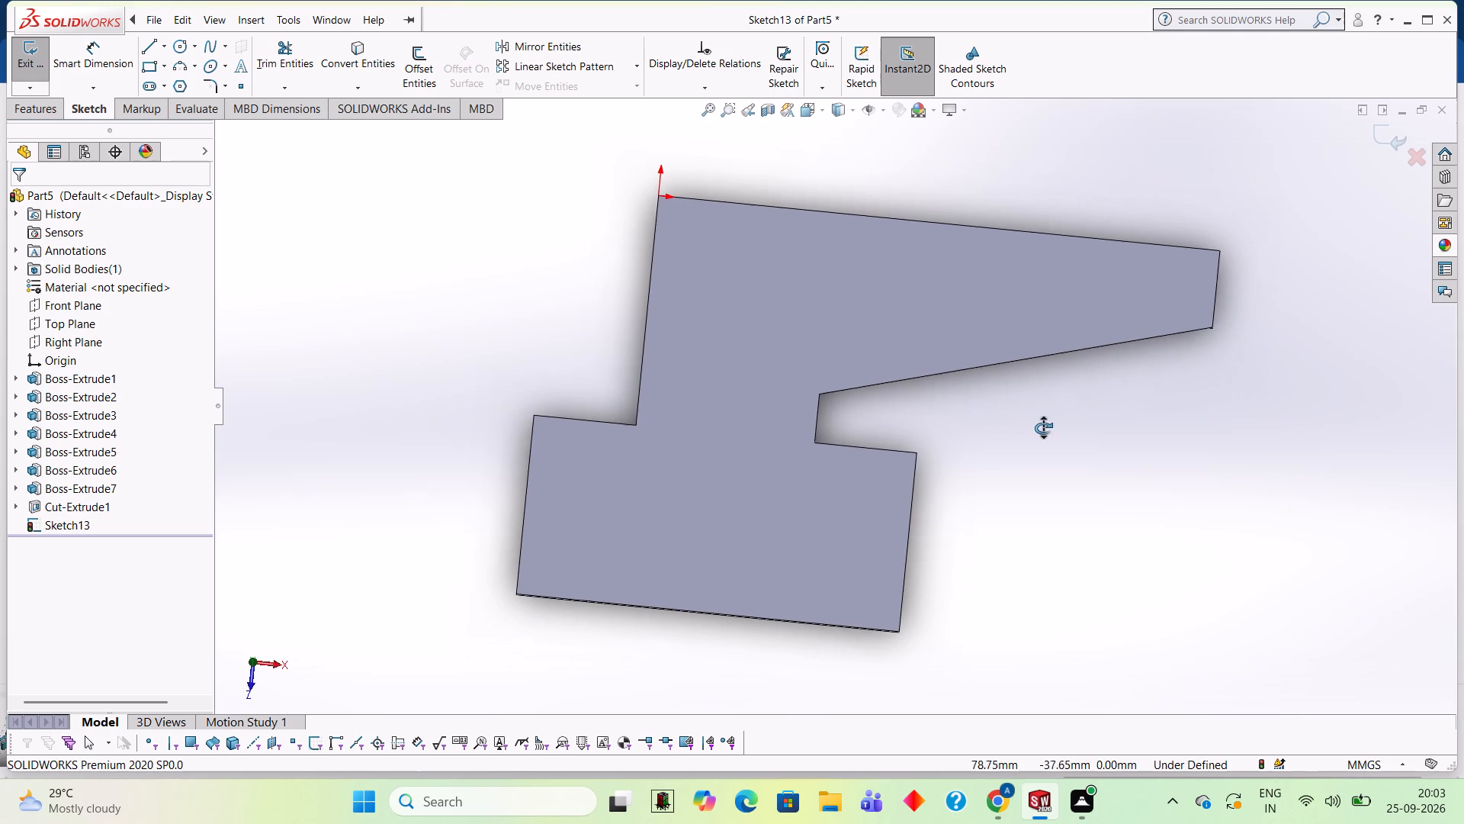
middle_click_drag(1043, 428, 1053, 428)
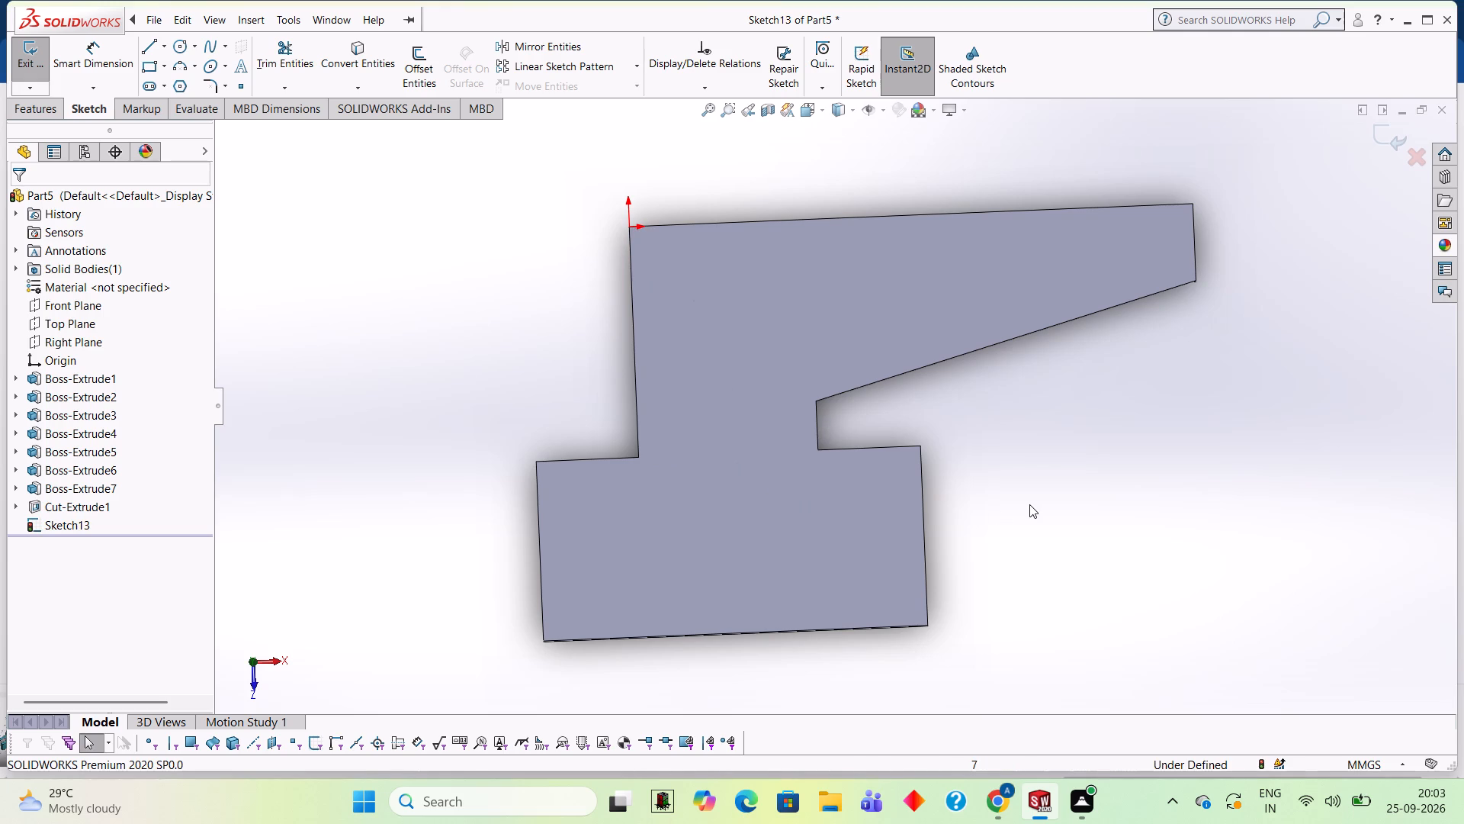
middle_click_drag(1035, 504, 963, 315)
scroll(1035, 504, "down", 1)
scroll(963, 315, "up", 1)
middle_click_drag(953, 536, 961, 380)
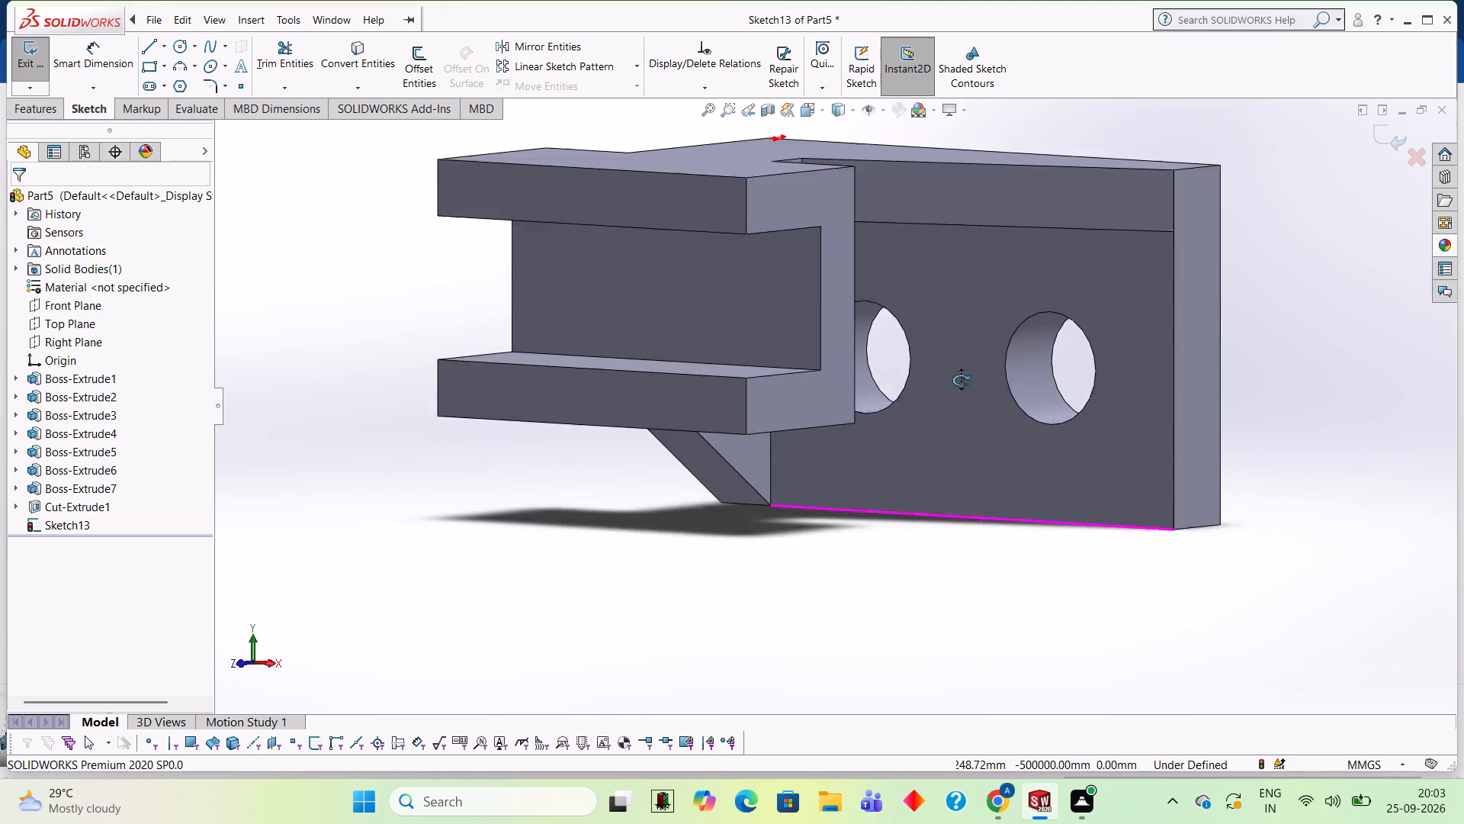
middle_click_drag(961, 380, 987, 473)
middle_click_drag(934, 599, 959, 442)
scroll(959, 442, "up", 2)
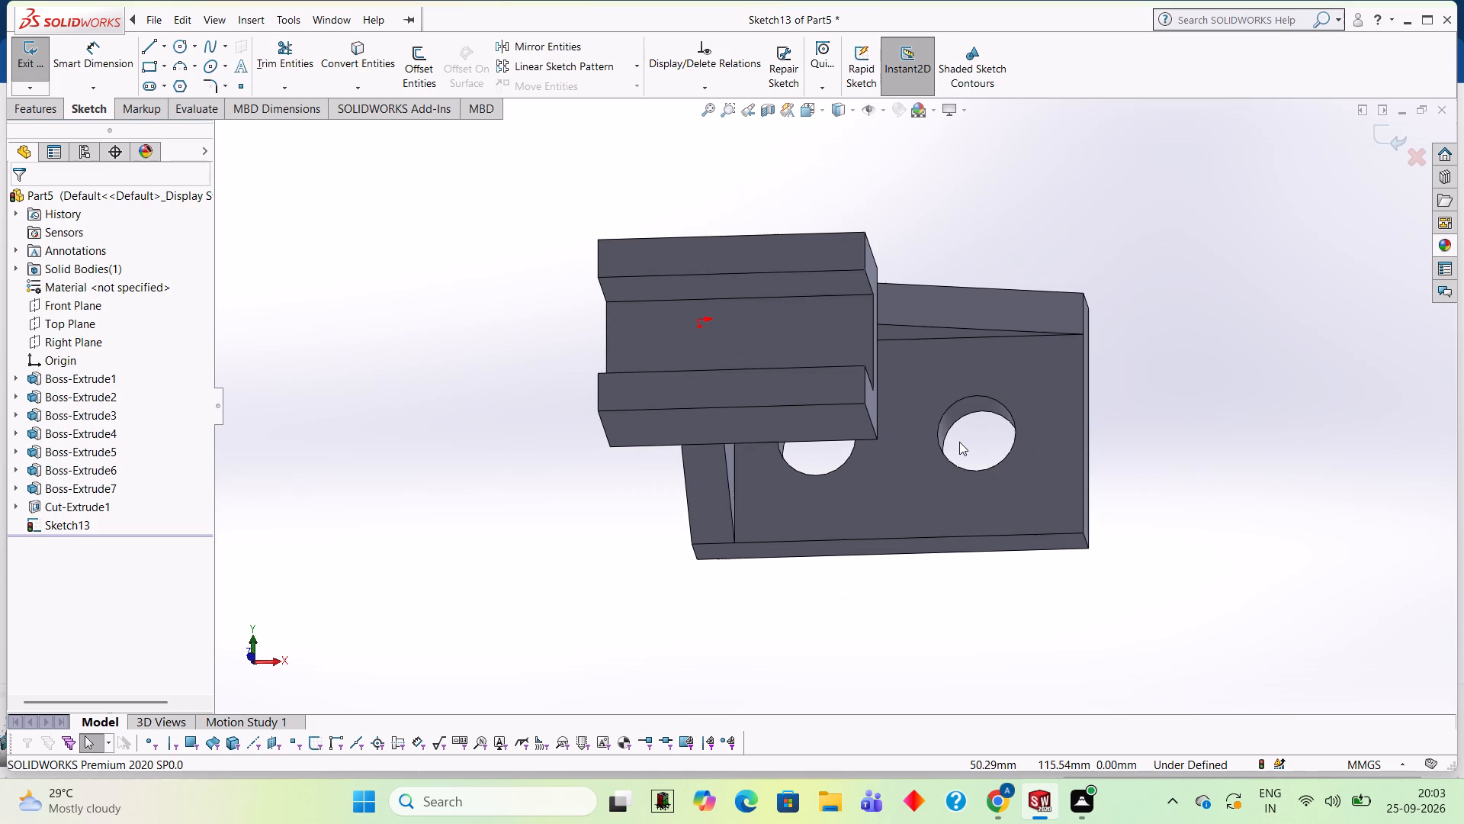
middle_click_drag(952, 621, 962, 365)
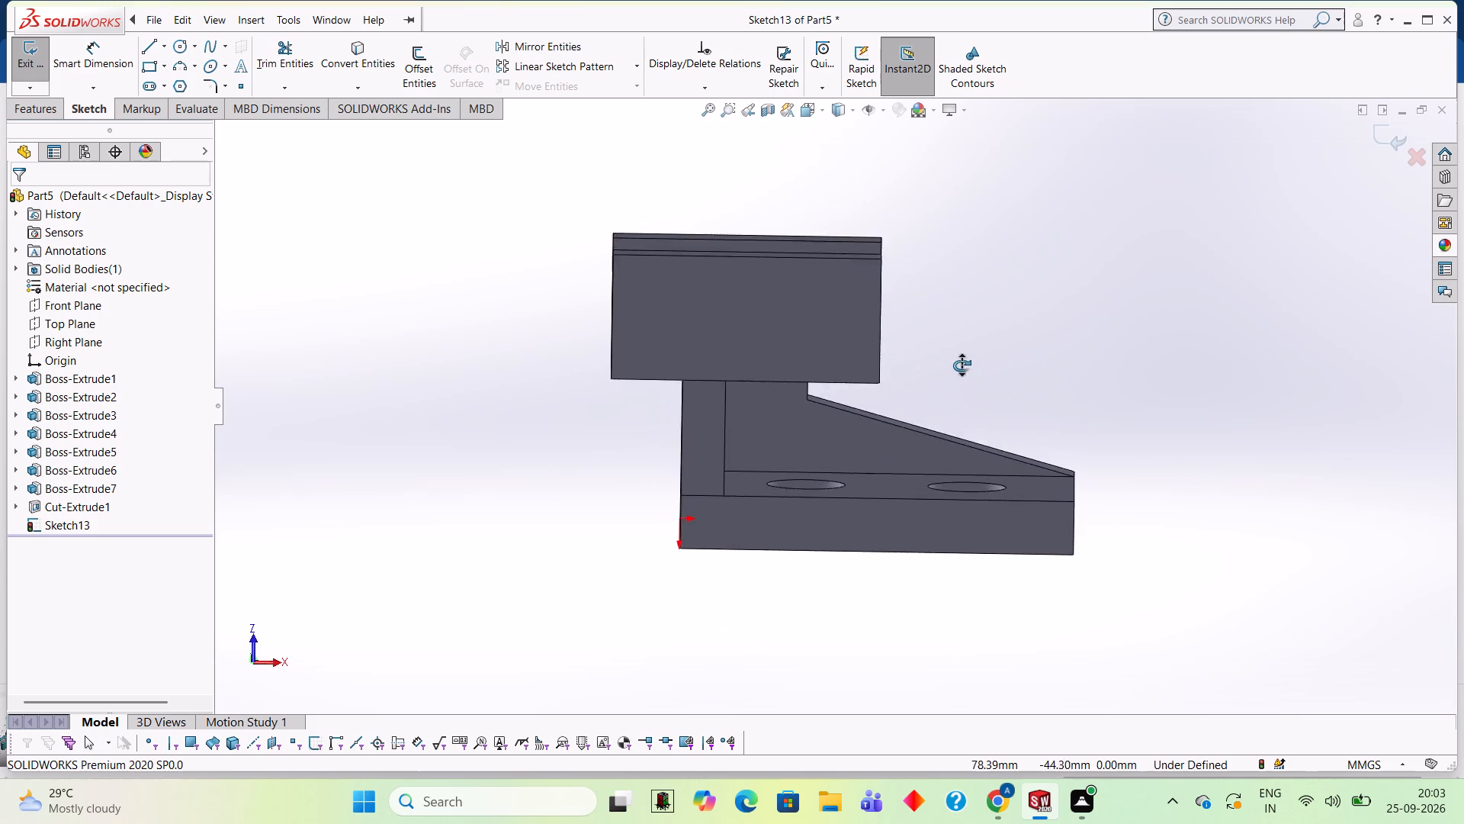
middle_click_drag(962, 365, 970, 279)
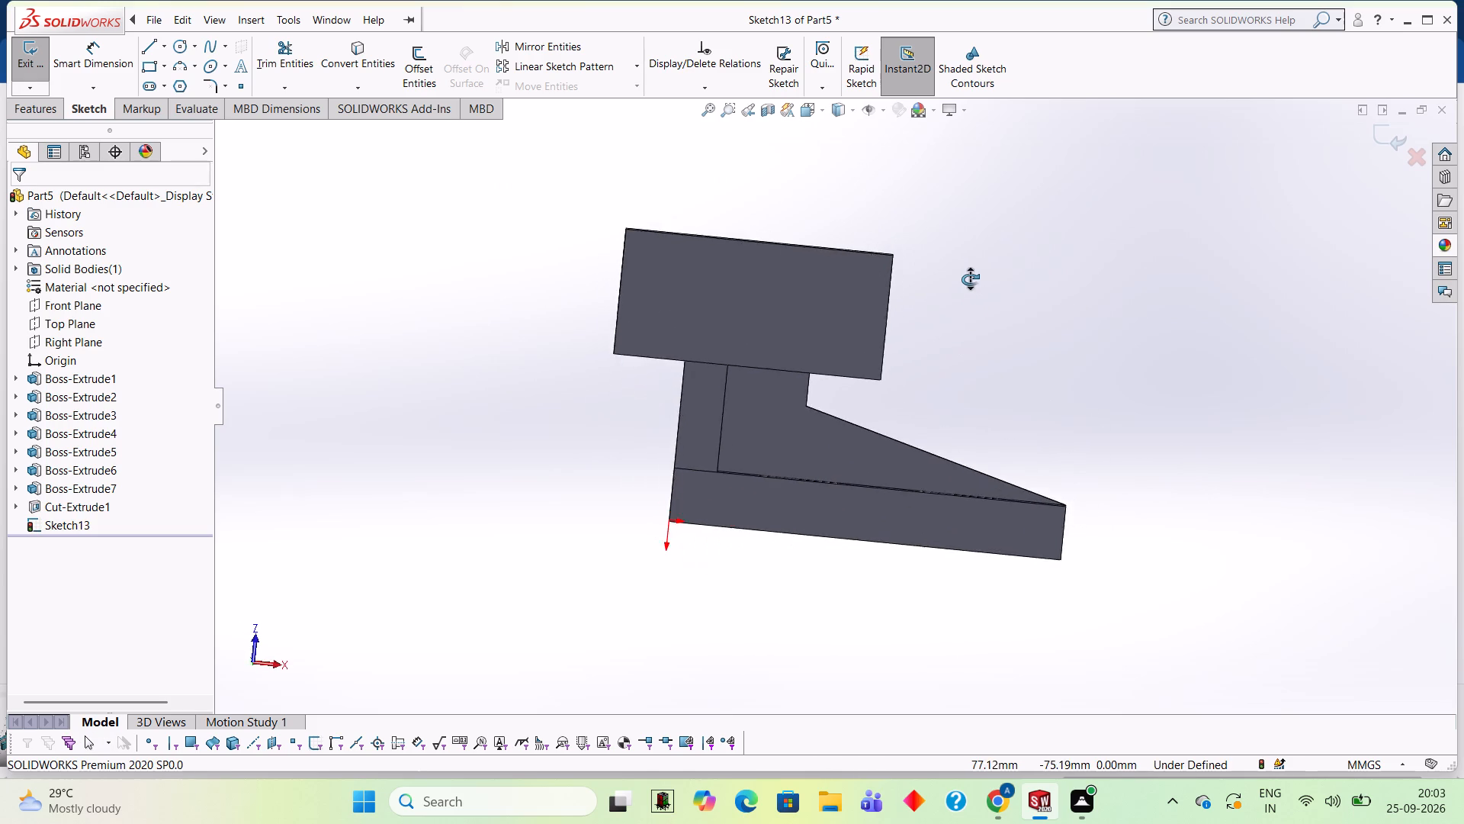
middle_click_drag(970, 279, 1105, 652)
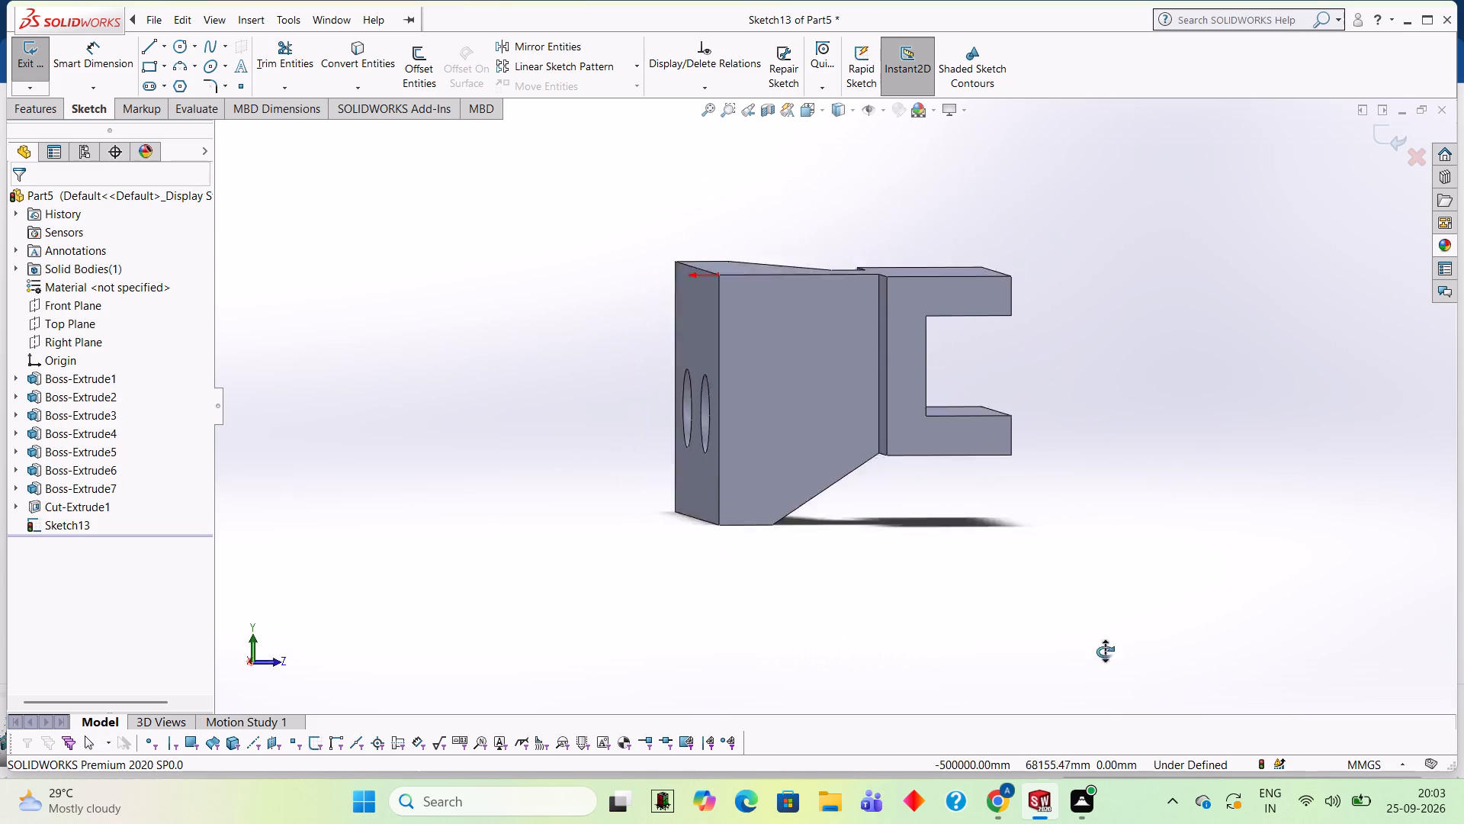
middle_click_drag(1105, 652, 928, 489)
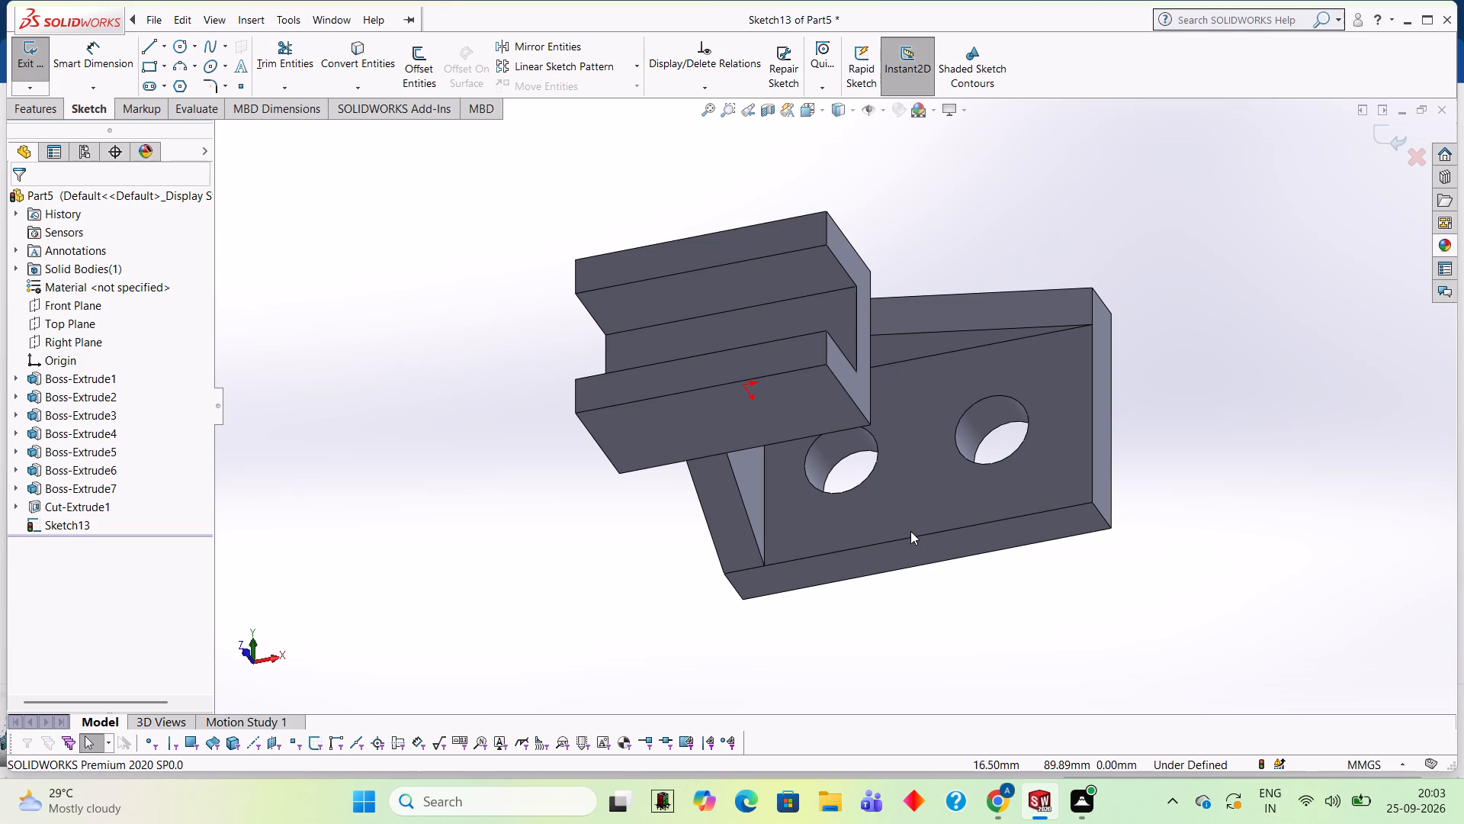
Examine the part's underside and front, checking how the channel section, web and plate with the two through holes are arranged.
scroll(1033, 605, "up", 1)
middle_click_drag(1035, 606, 1067, 551)
scroll(1067, 550, "down", 1)
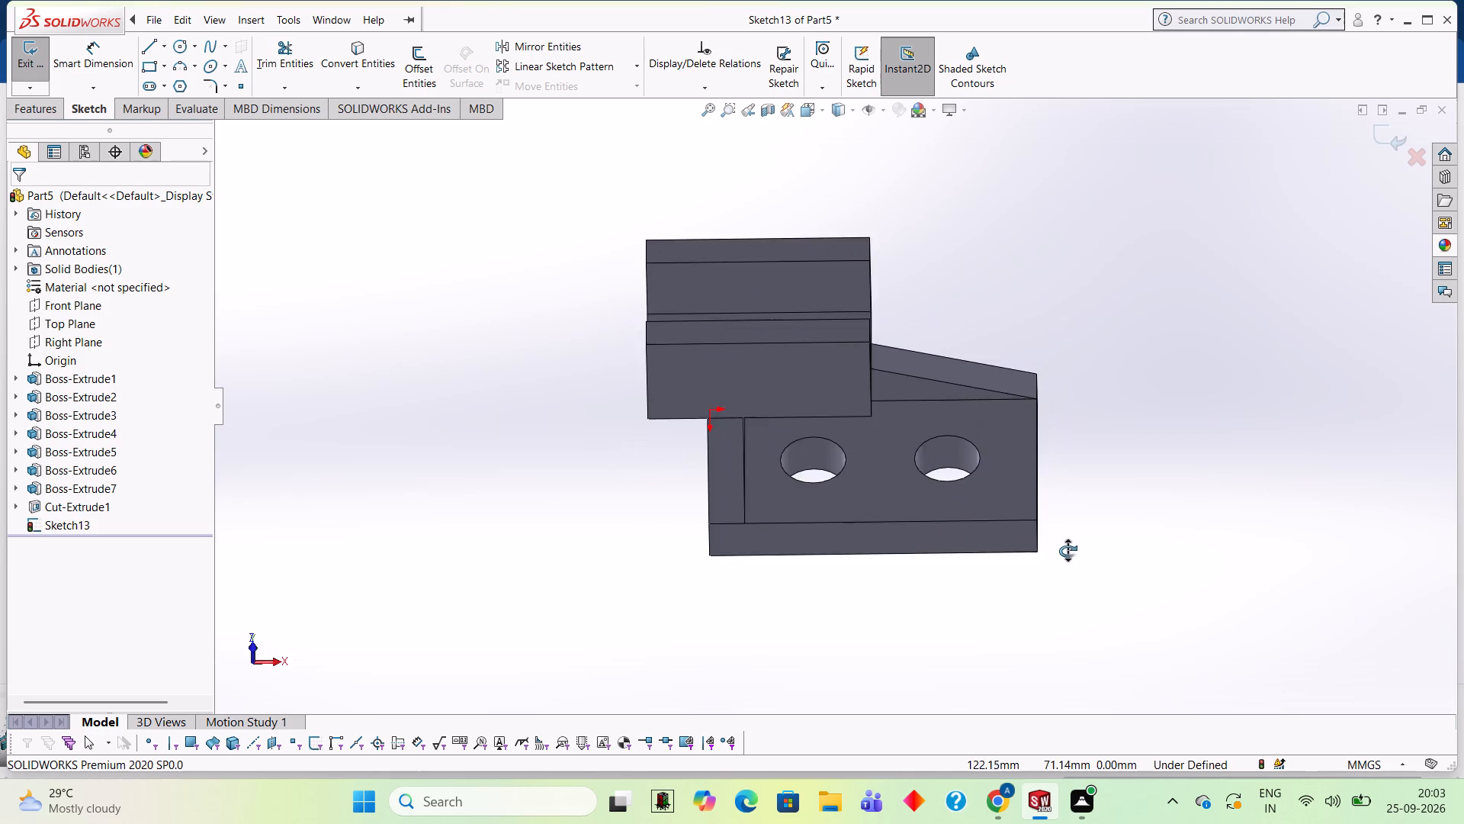
middle_click_drag(1067, 551, 1065, 542)
scroll(995, 623, "up", 1)
middle_click_drag(1100, 545, 1045, 589)
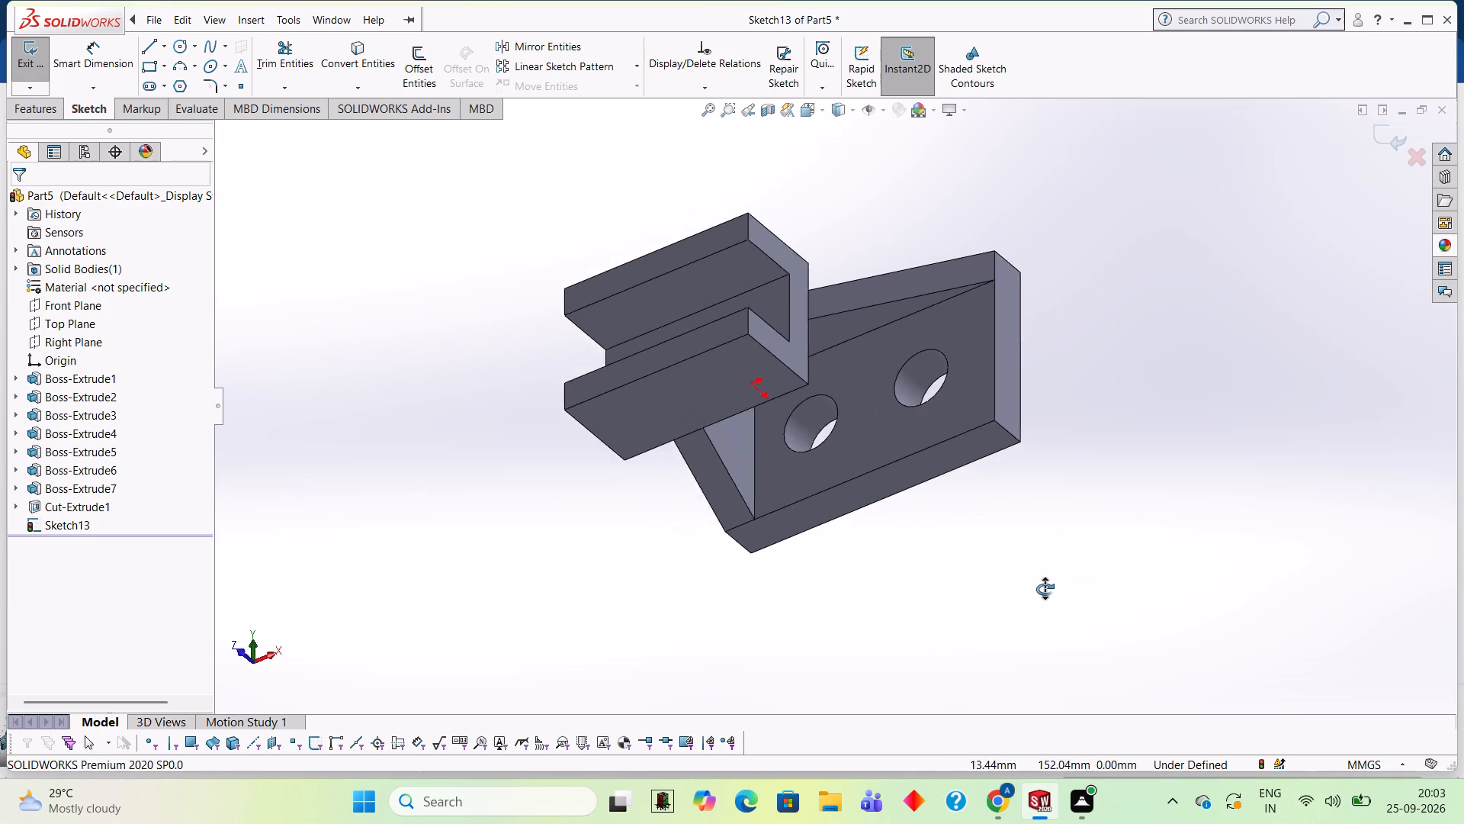
middle_click_drag(1045, 589, 1061, 654)
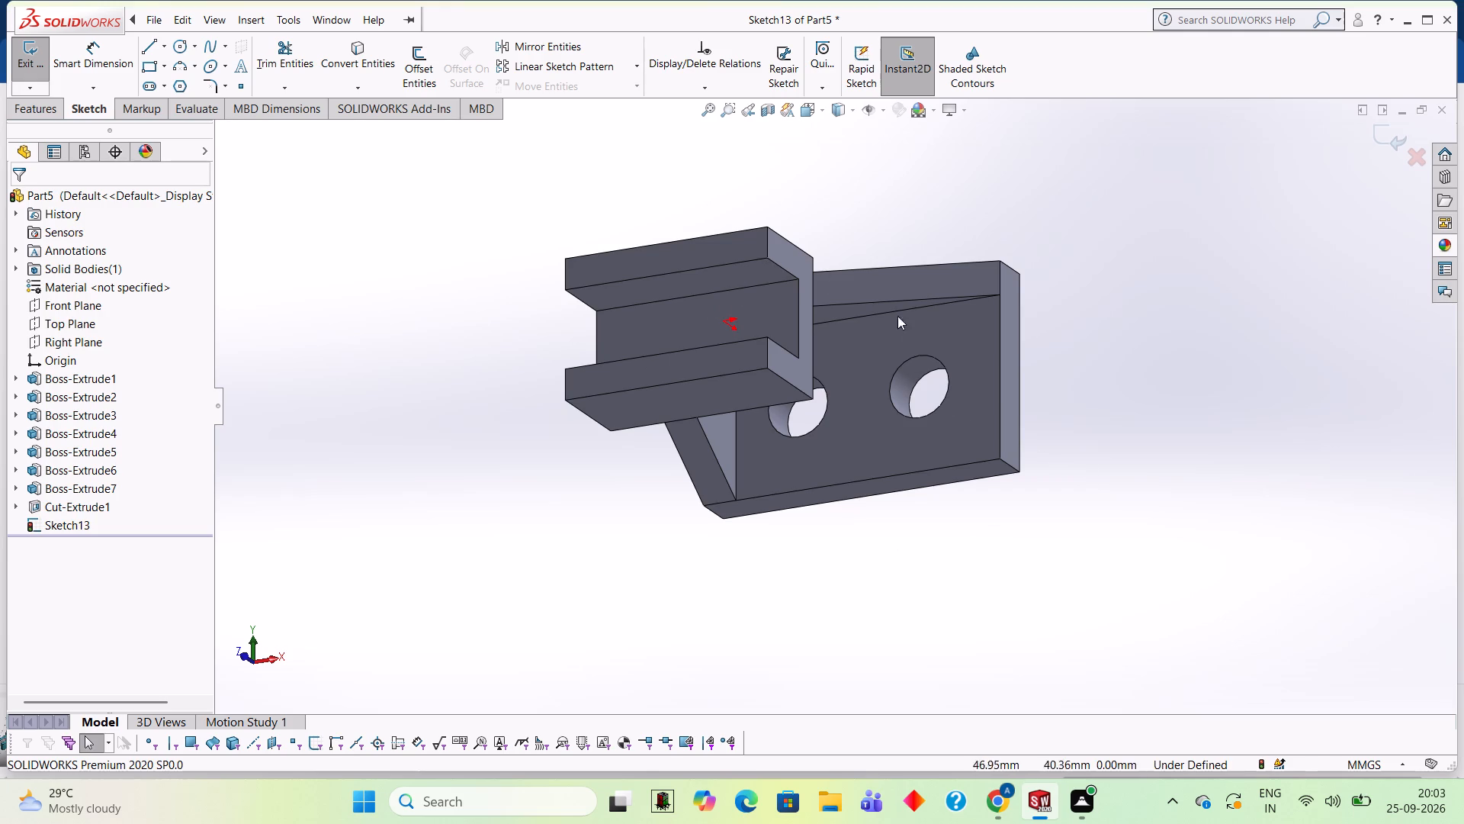
middle_click_drag(888, 232, 890, 333)
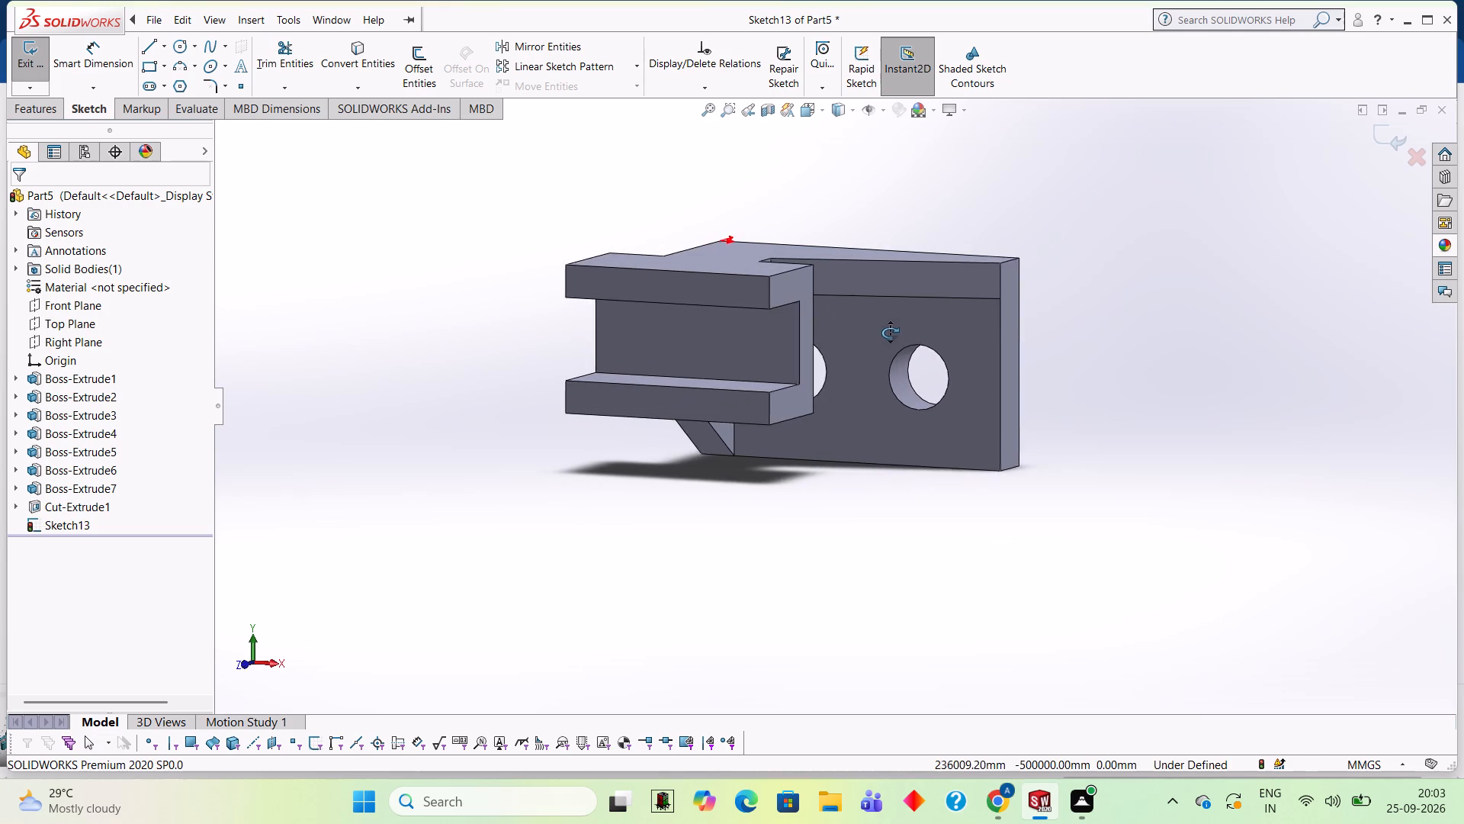
middle_click_drag(890, 333, 895, 337)
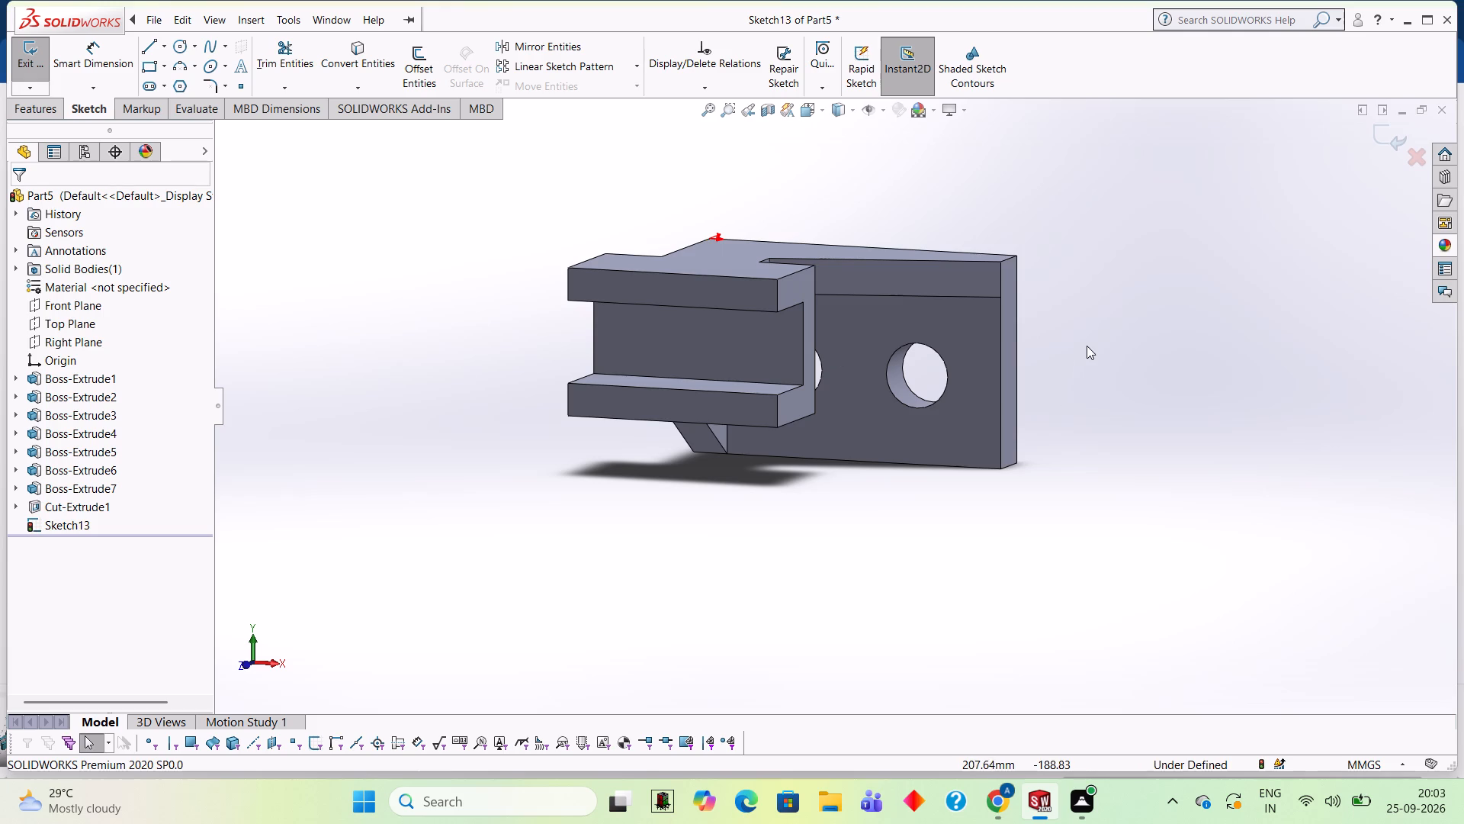
scroll(1106, 340, "up", 1)
middle_click_drag(876, 505, 853, 475)
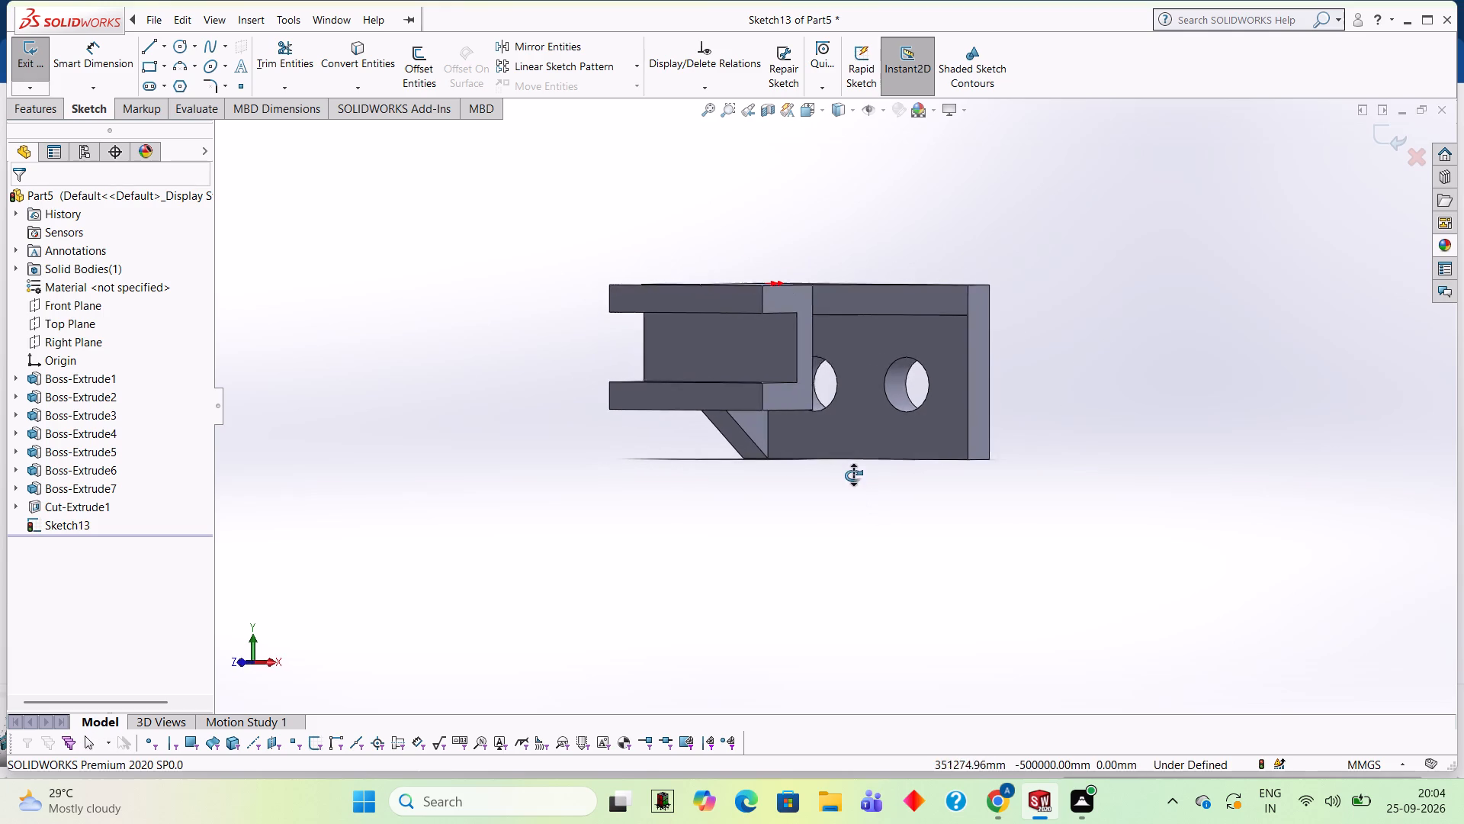
middle_click_drag(853, 475, 858, 422)
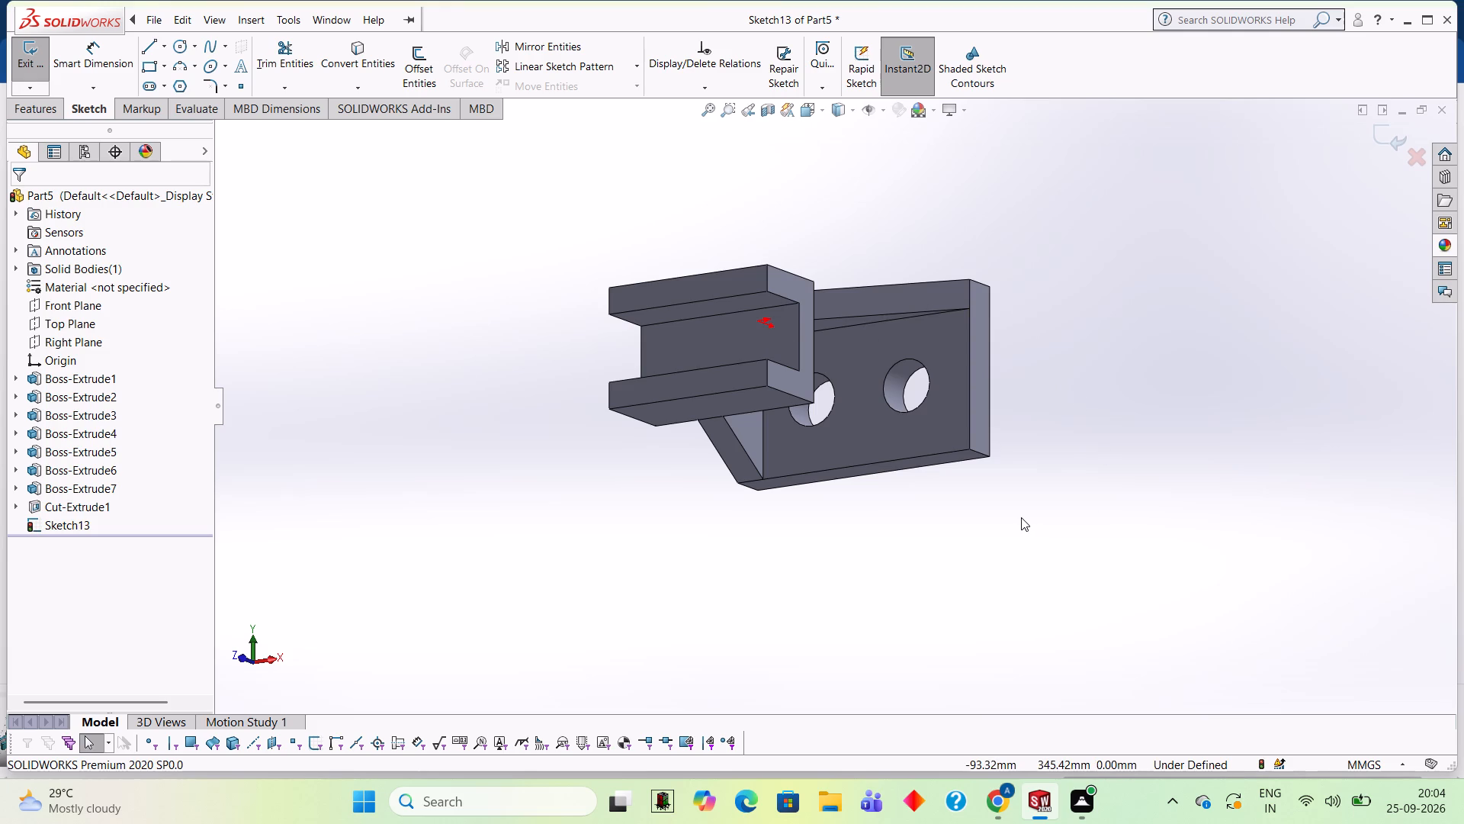
middle_click_drag(1008, 522, 1035, 423)
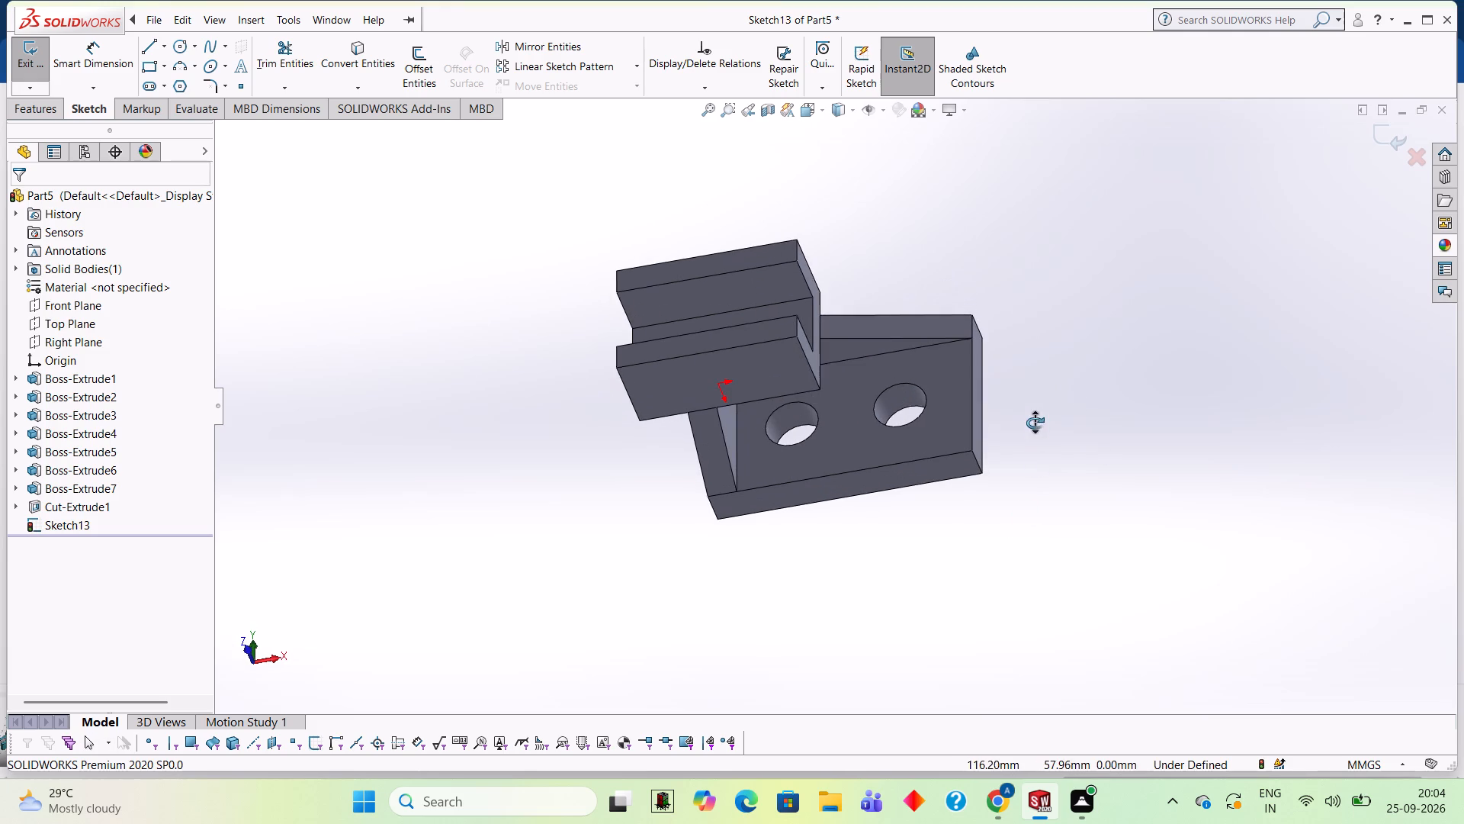
middle_click_drag(1035, 423, 1034, 423)
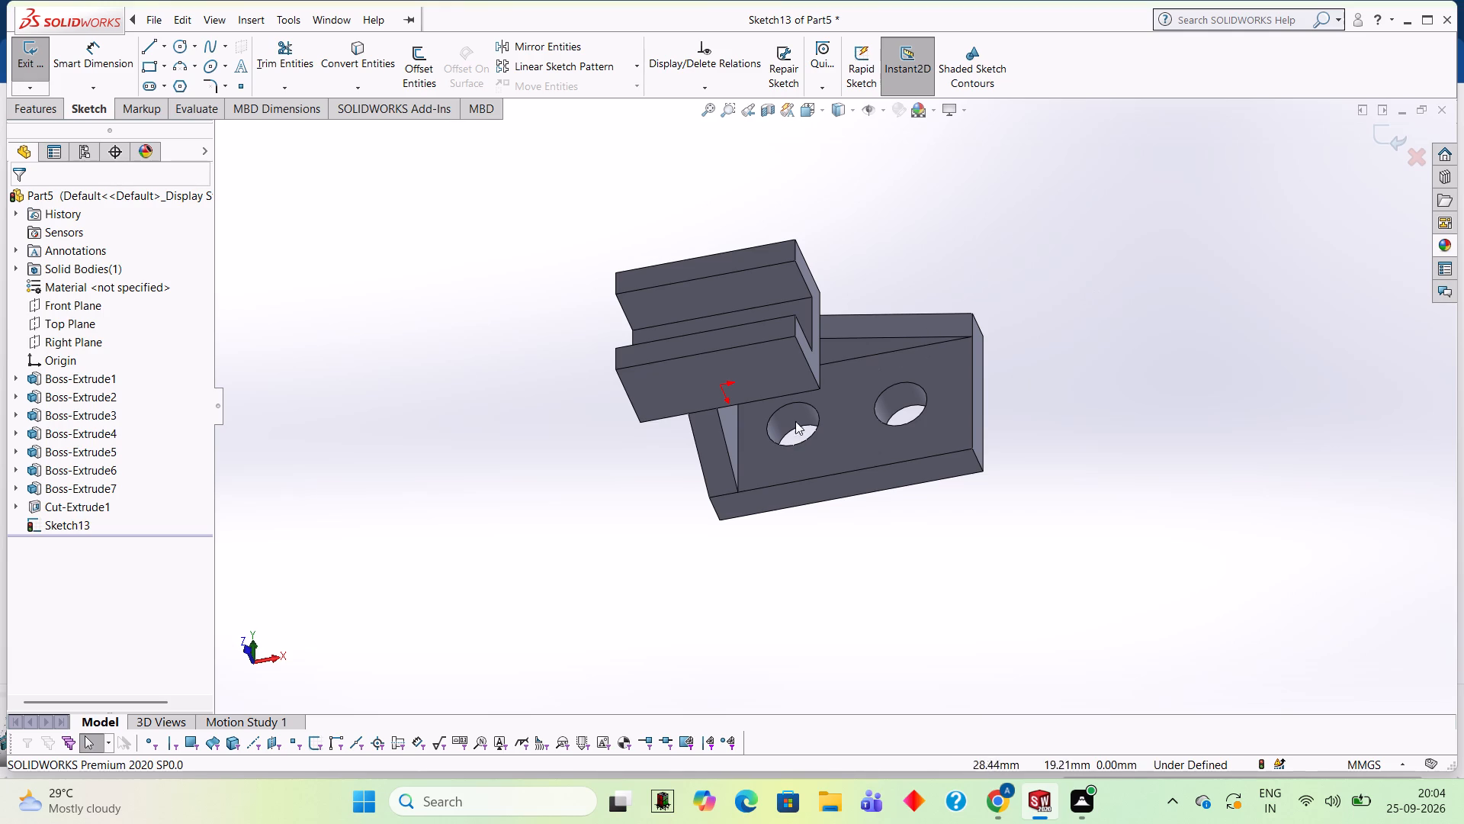
middle_click_drag(1084, 518, 1087, 346)
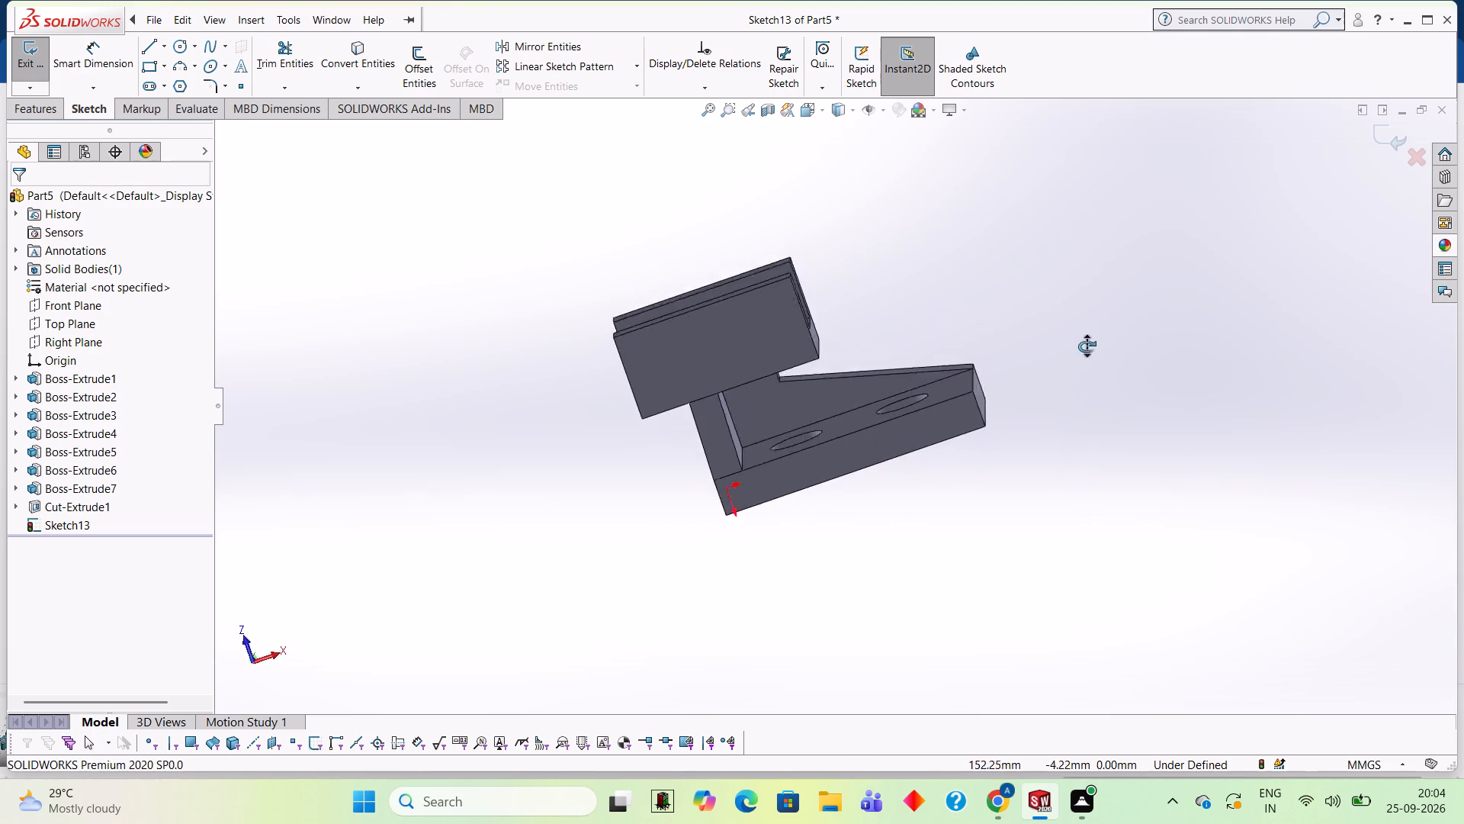
middle_click_drag(1087, 346, 1112, 308)
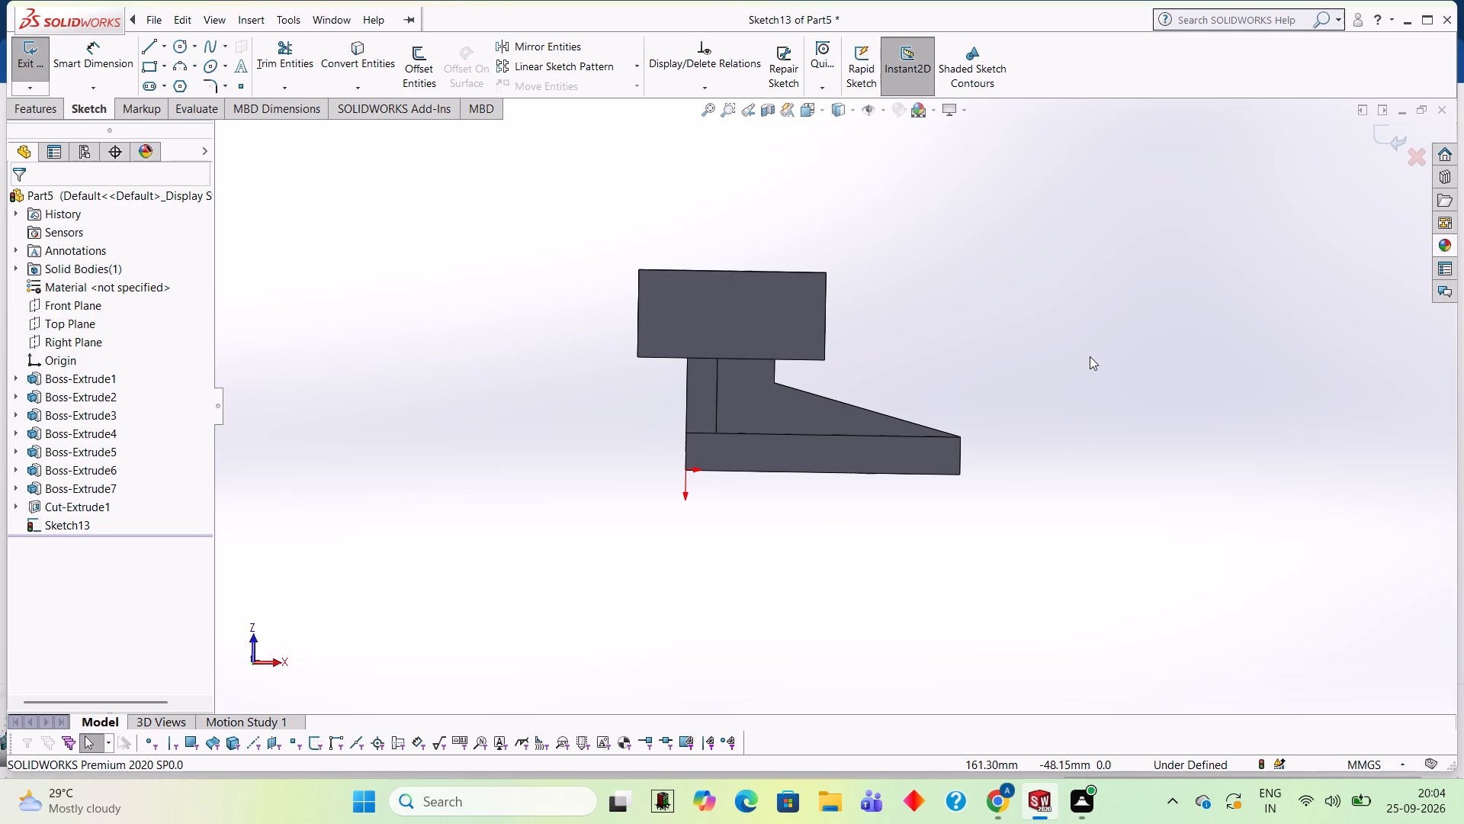
middle_click_drag(1069, 240, 1064, 410)
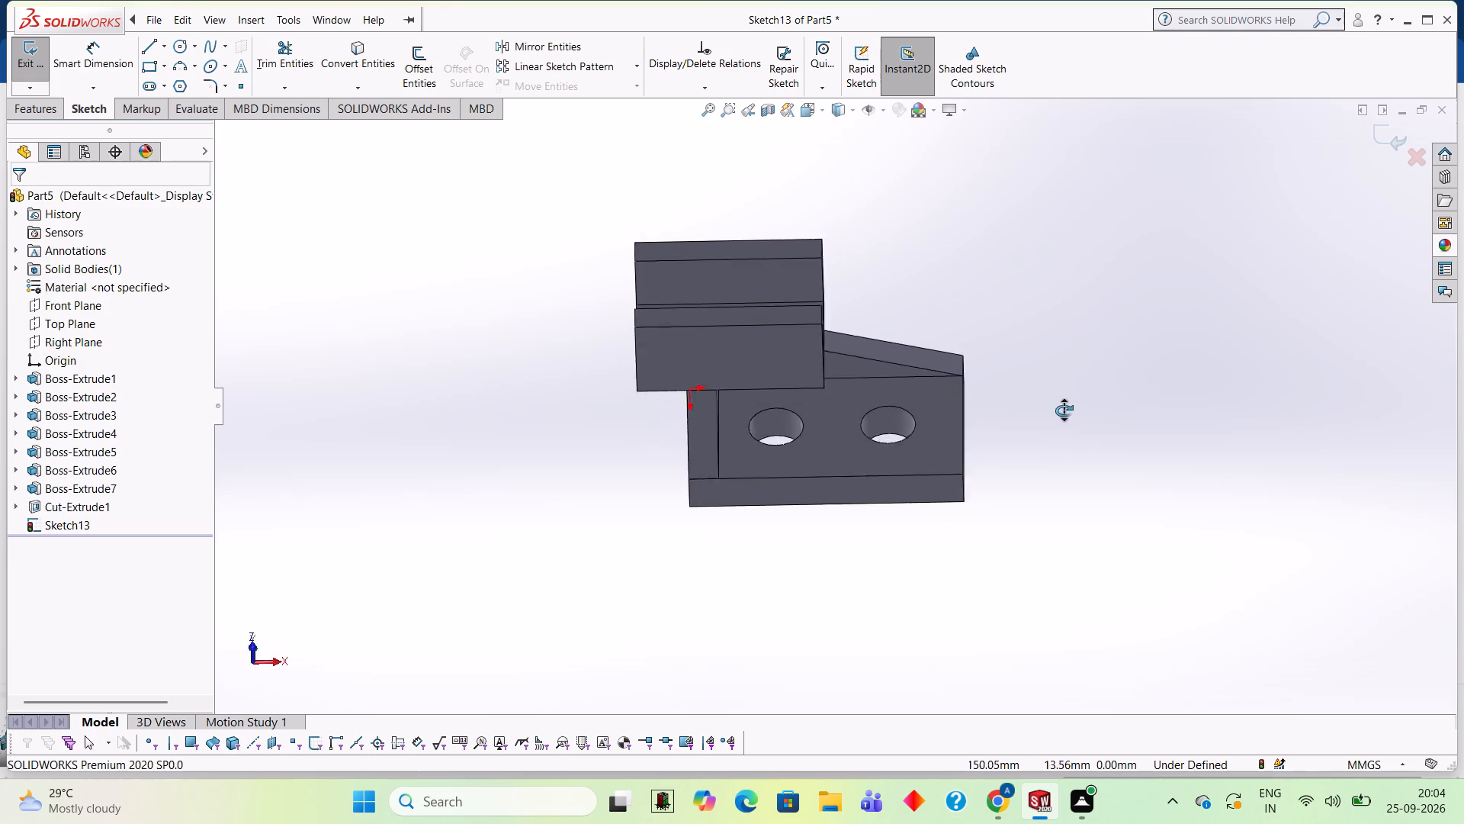
middle_click_drag(1064, 410, 1051, 481)
middle_click_drag(822, 198, 833, 398)
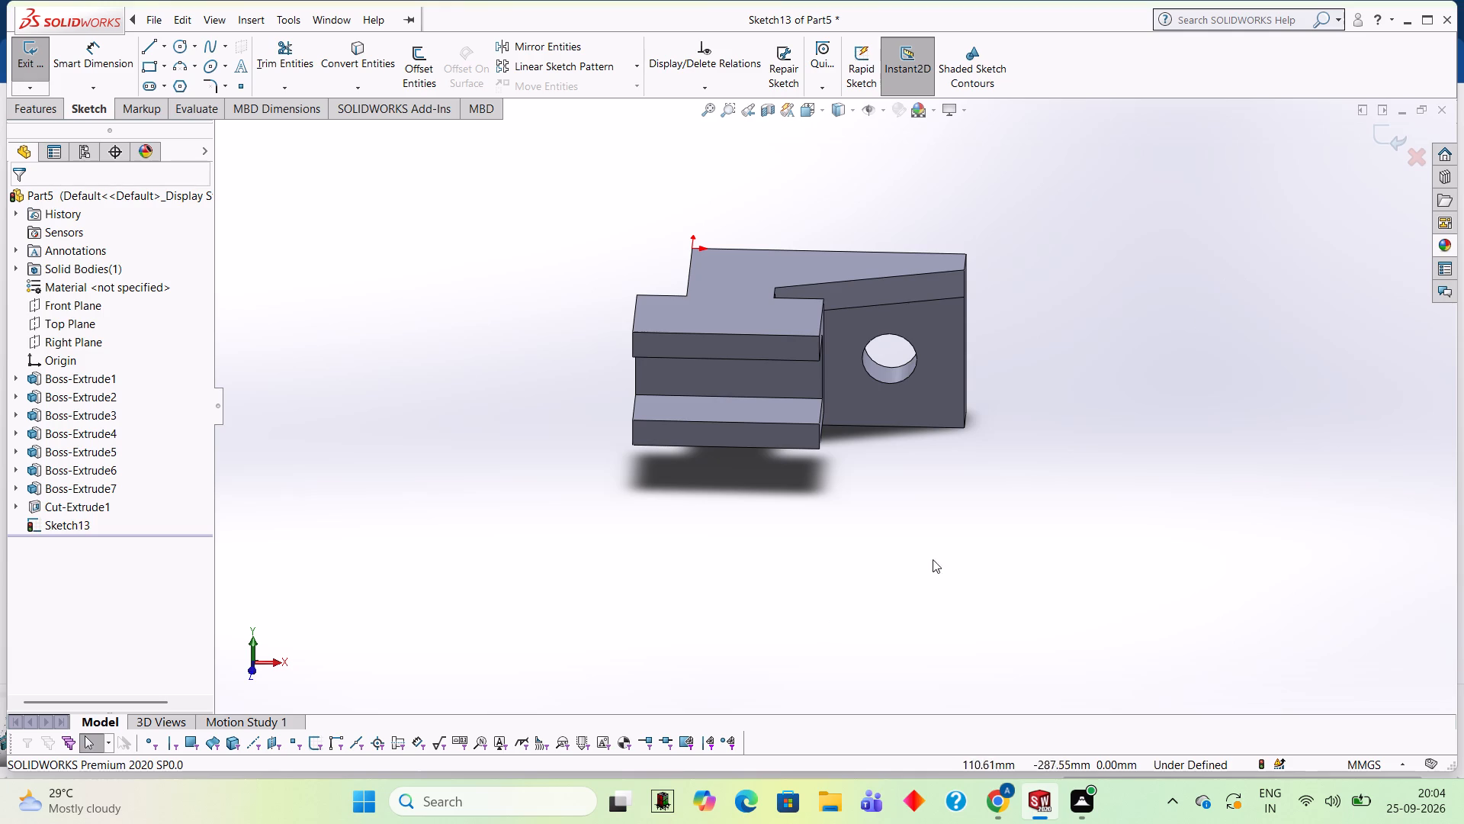
middle_click_drag(956, 543, 974, 304)
scroll(956, 543, "down", 1)
scroll(974, 304, "up", 1)
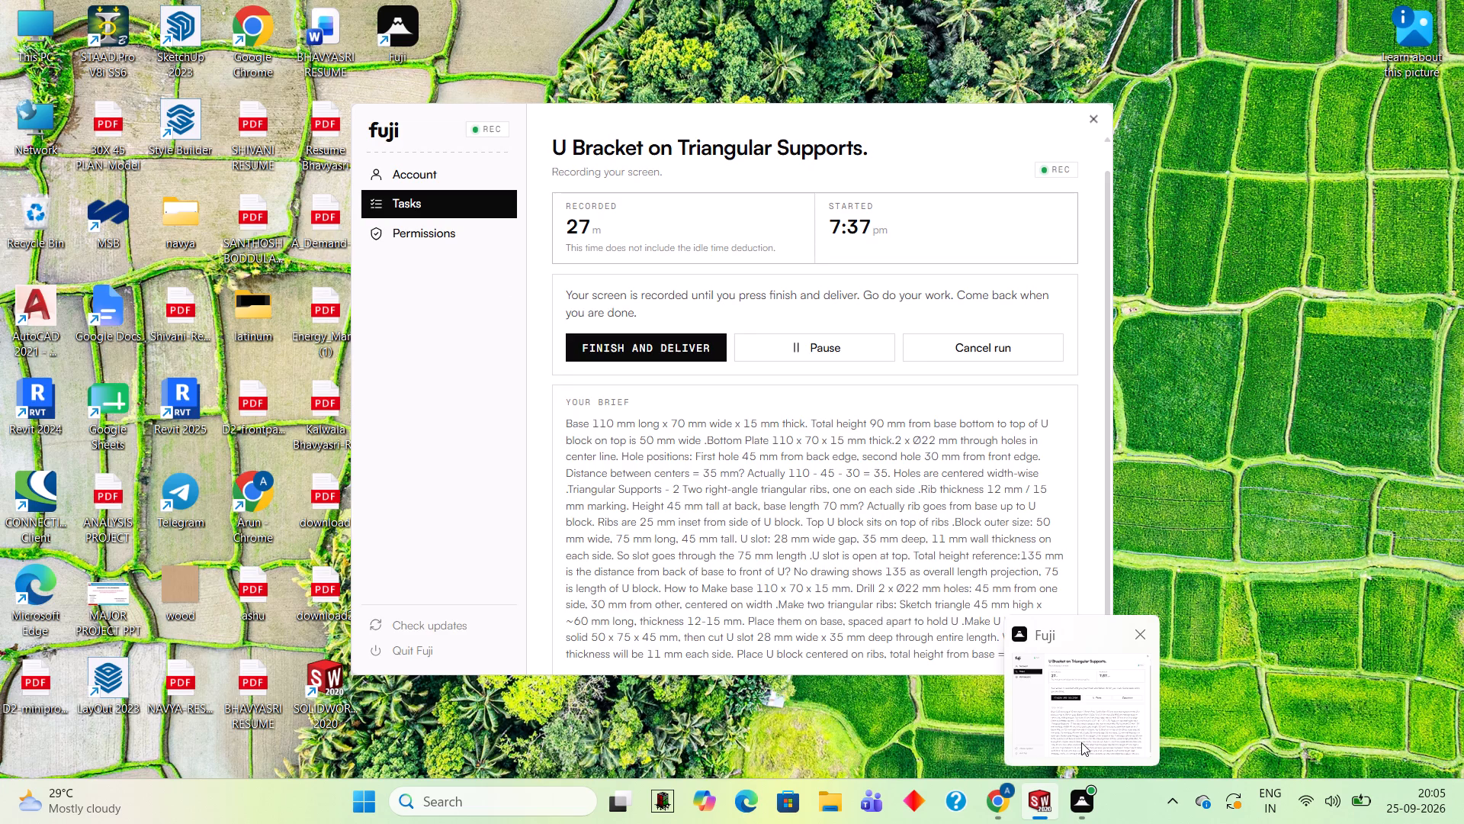
Inspect the channel section's end and the sloped web from the sides, and the part's overall outline from above.
middle_click_drag(973, 557, 979, 557)
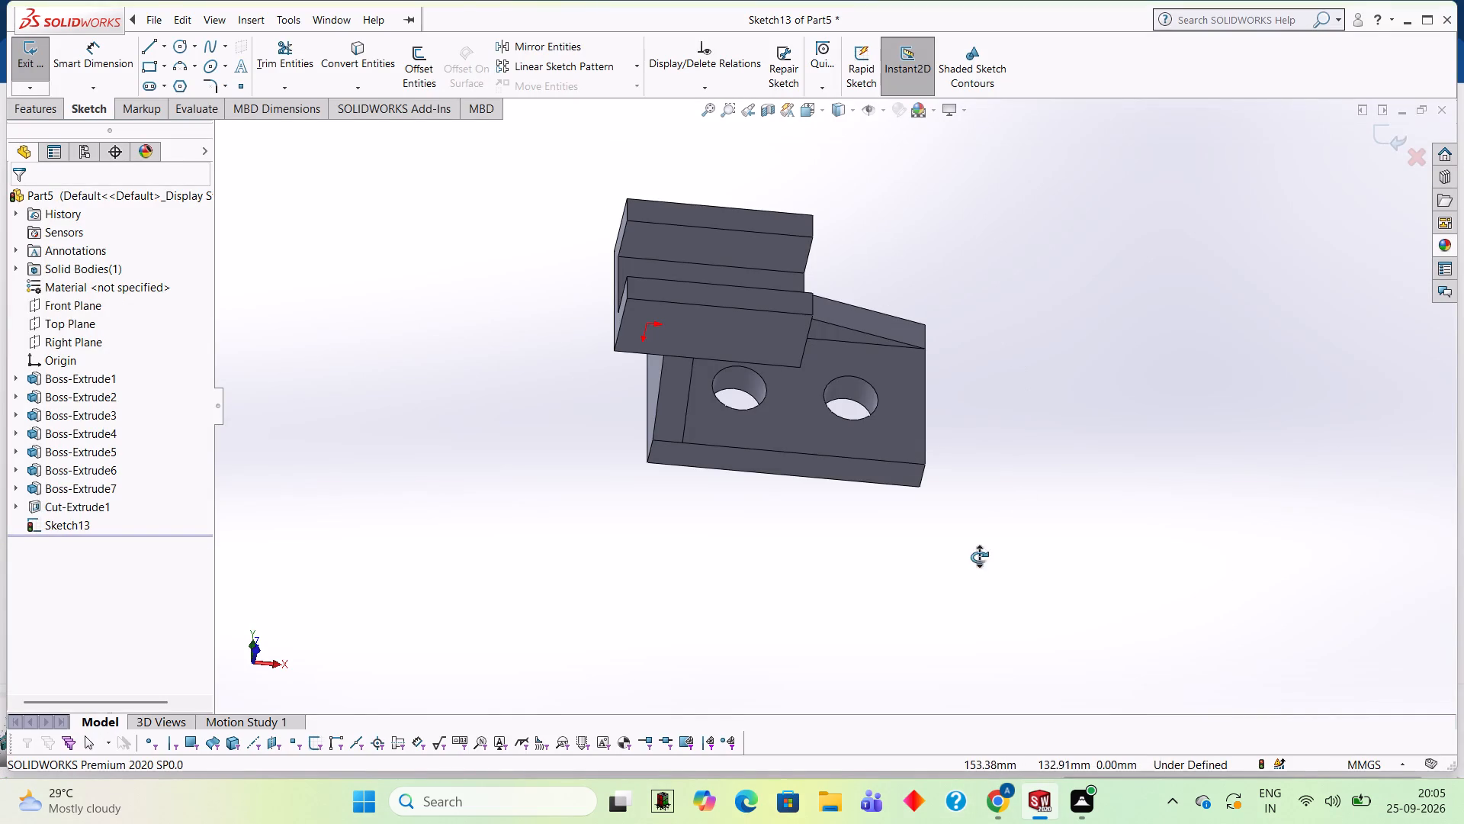
middle_click_drag(979, 557, 990, 357)
middle_click_drag(990, 357, 1071, 632)
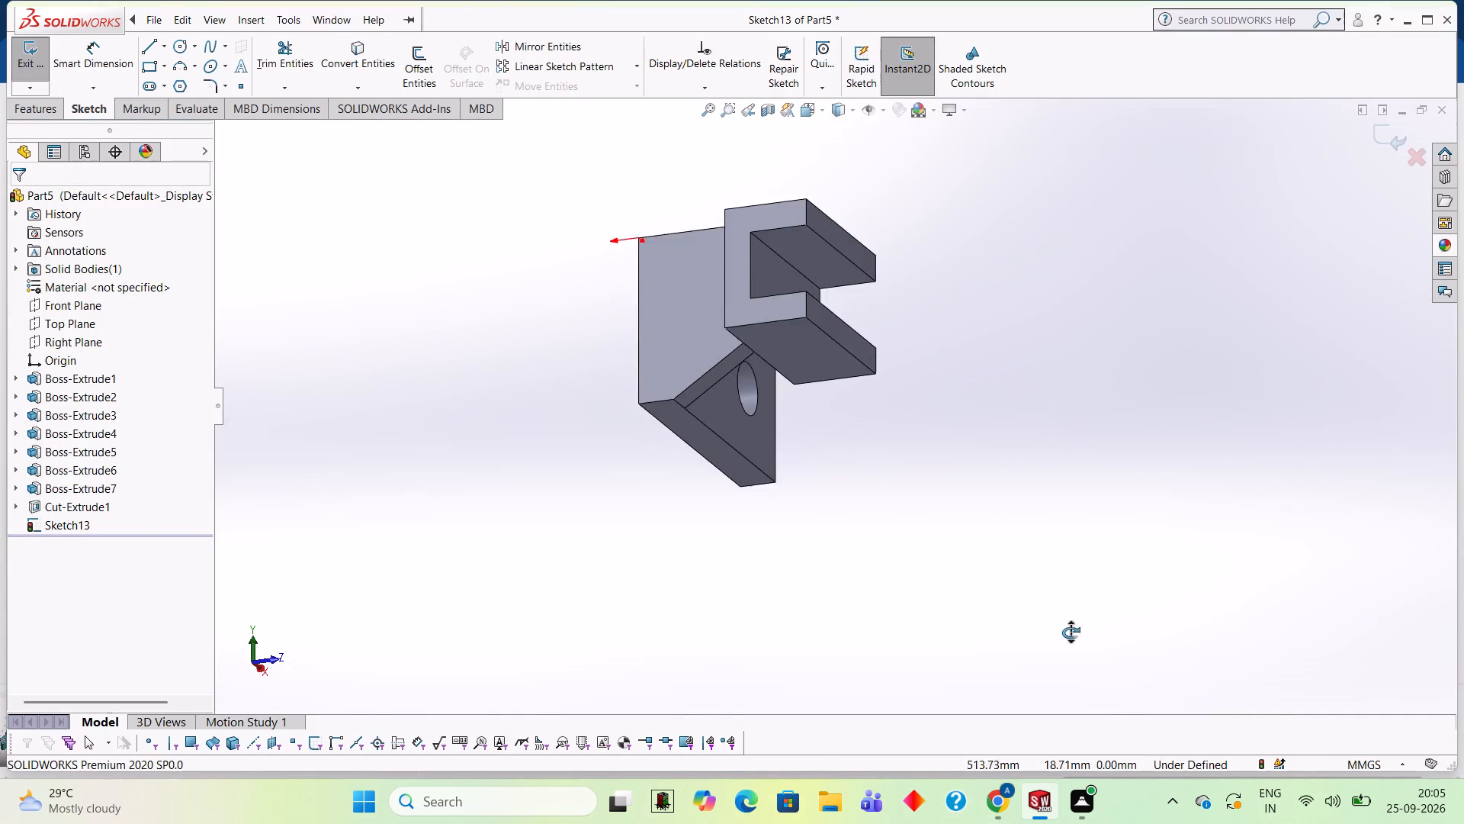
middle_click_drag(1071, 632, 1062, 629)
middle_click_drag(920, 437, 962, 509)
middle_click_drag(1018, 410, 863, 423)
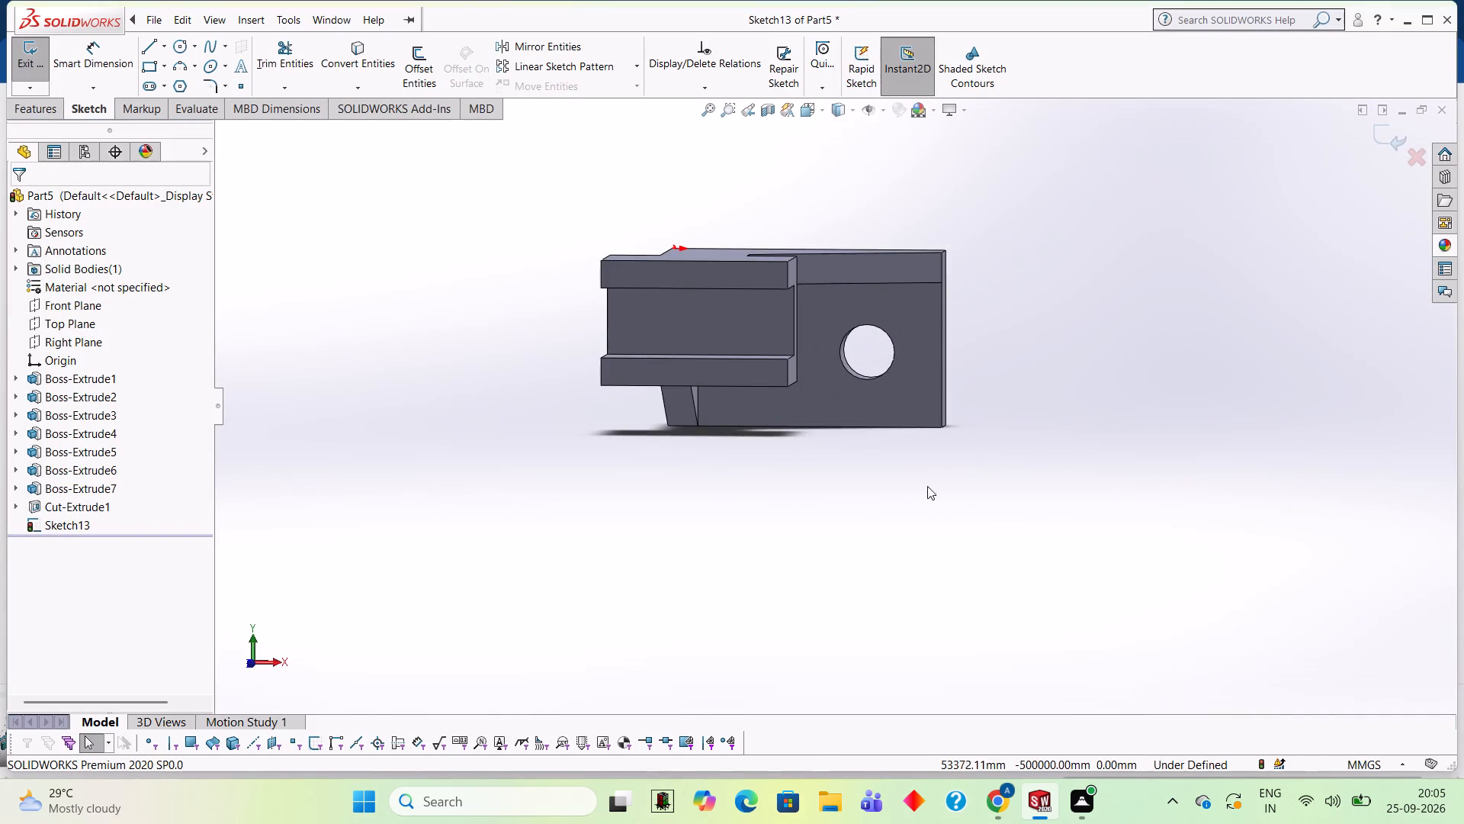
middle_click_drag(915, 523, 798, 581)
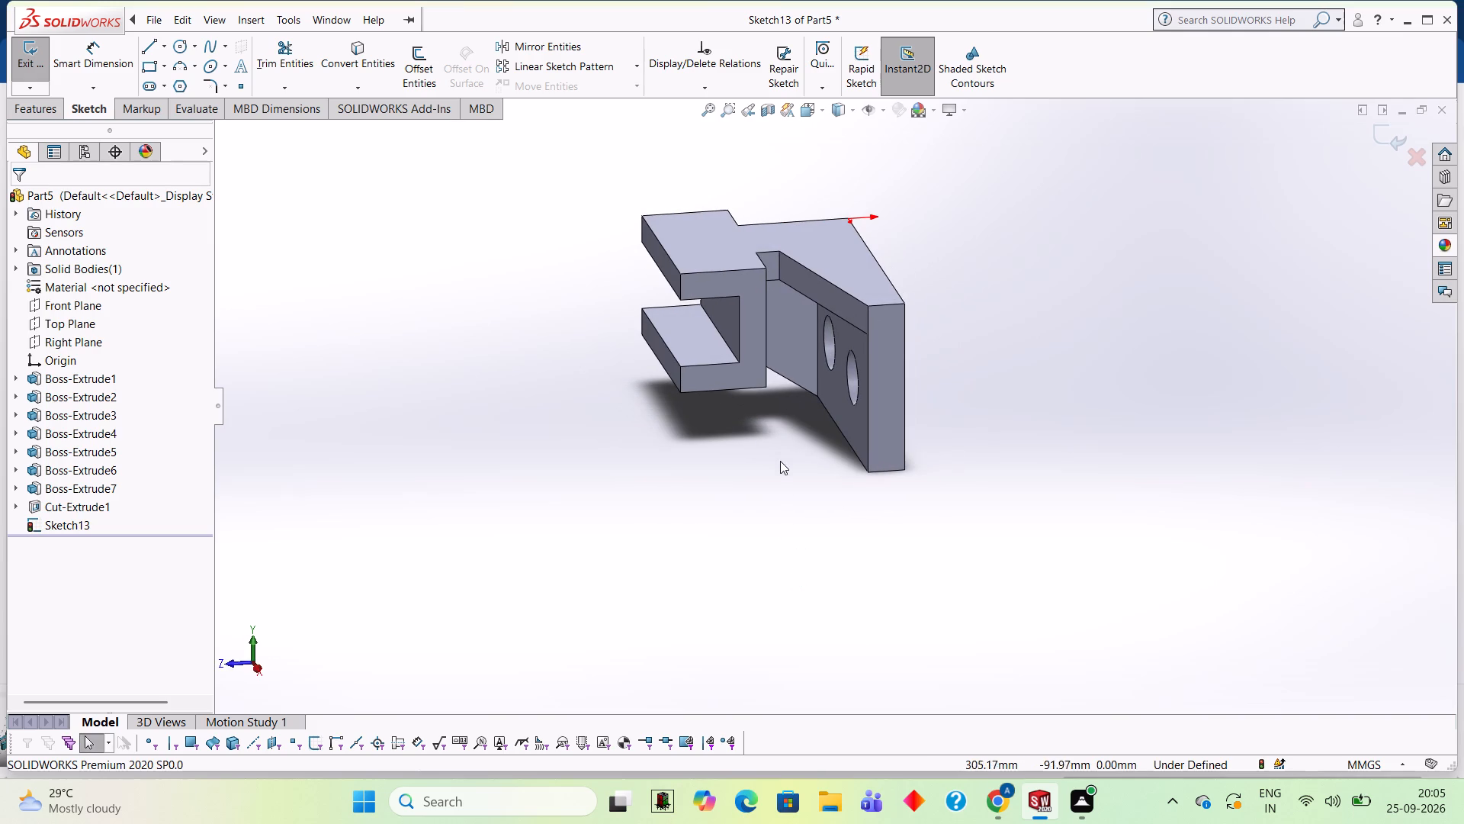
middle_click_drag(779, 452, 806, 614)
middle_click_drag(842, 509, 920, 632)
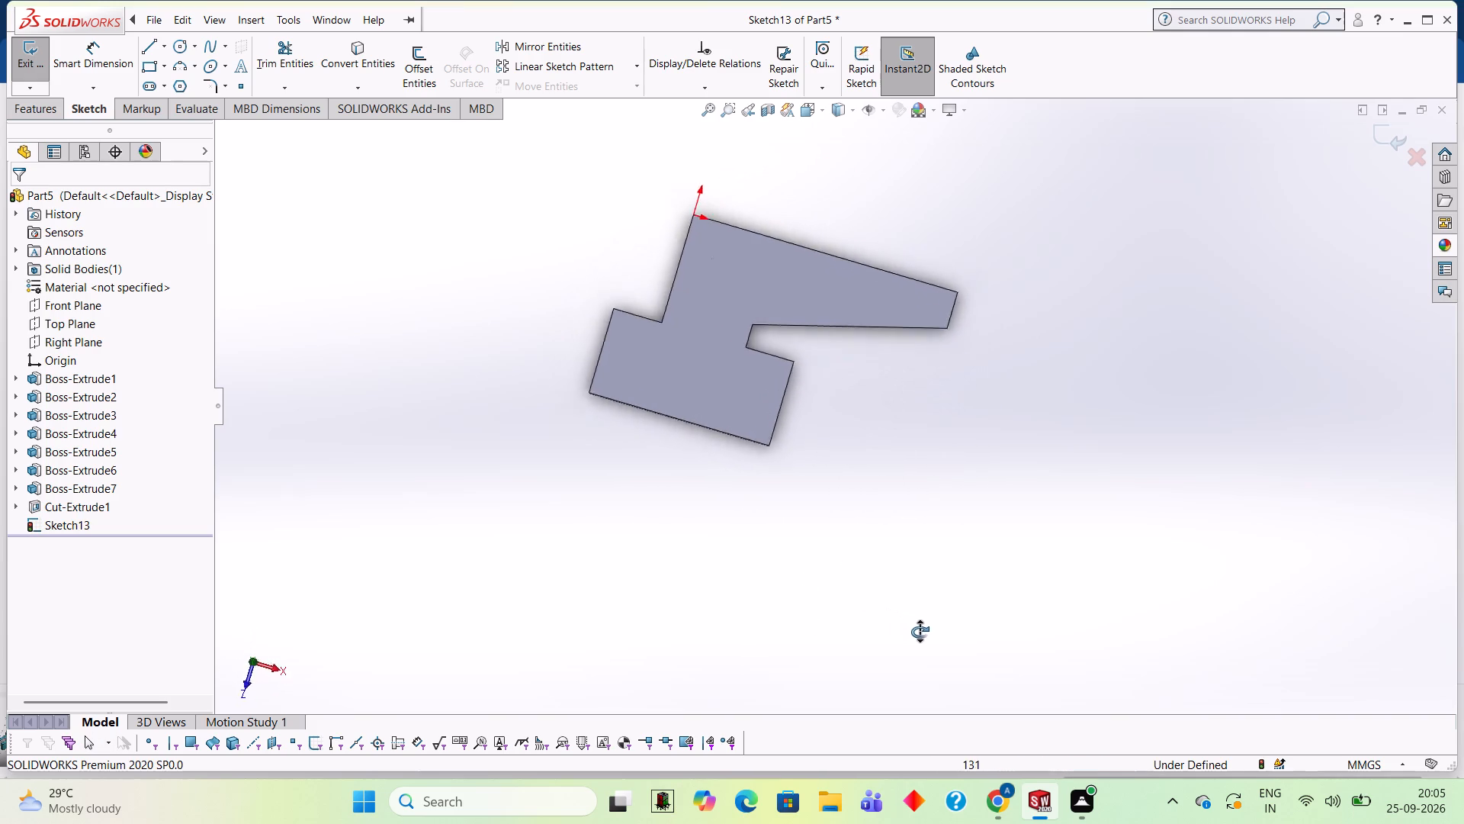
middle_click_drag(920, 632, 946, 641)
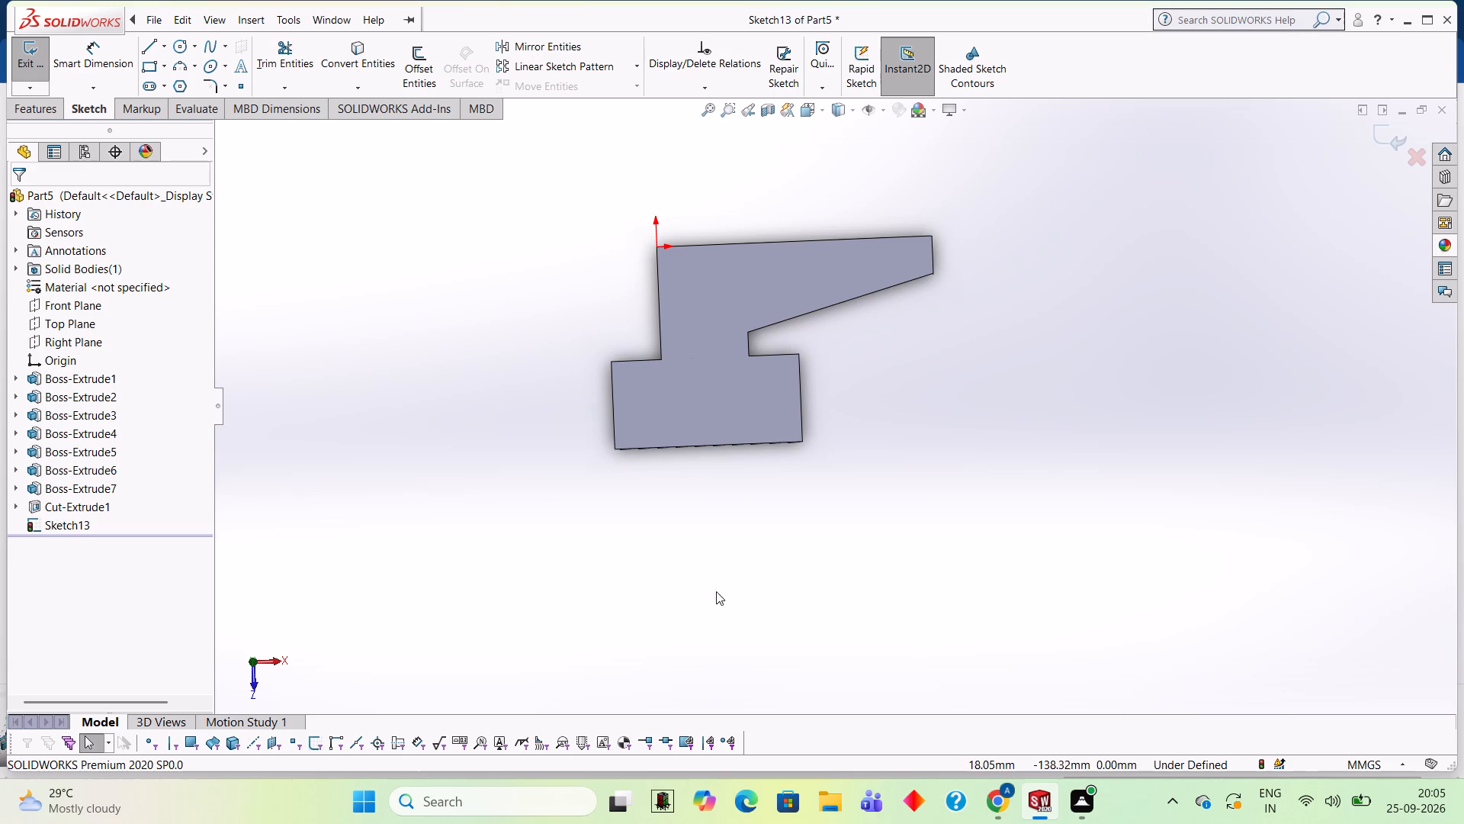
middle_click_drag(1104, 505, 1087, 449)
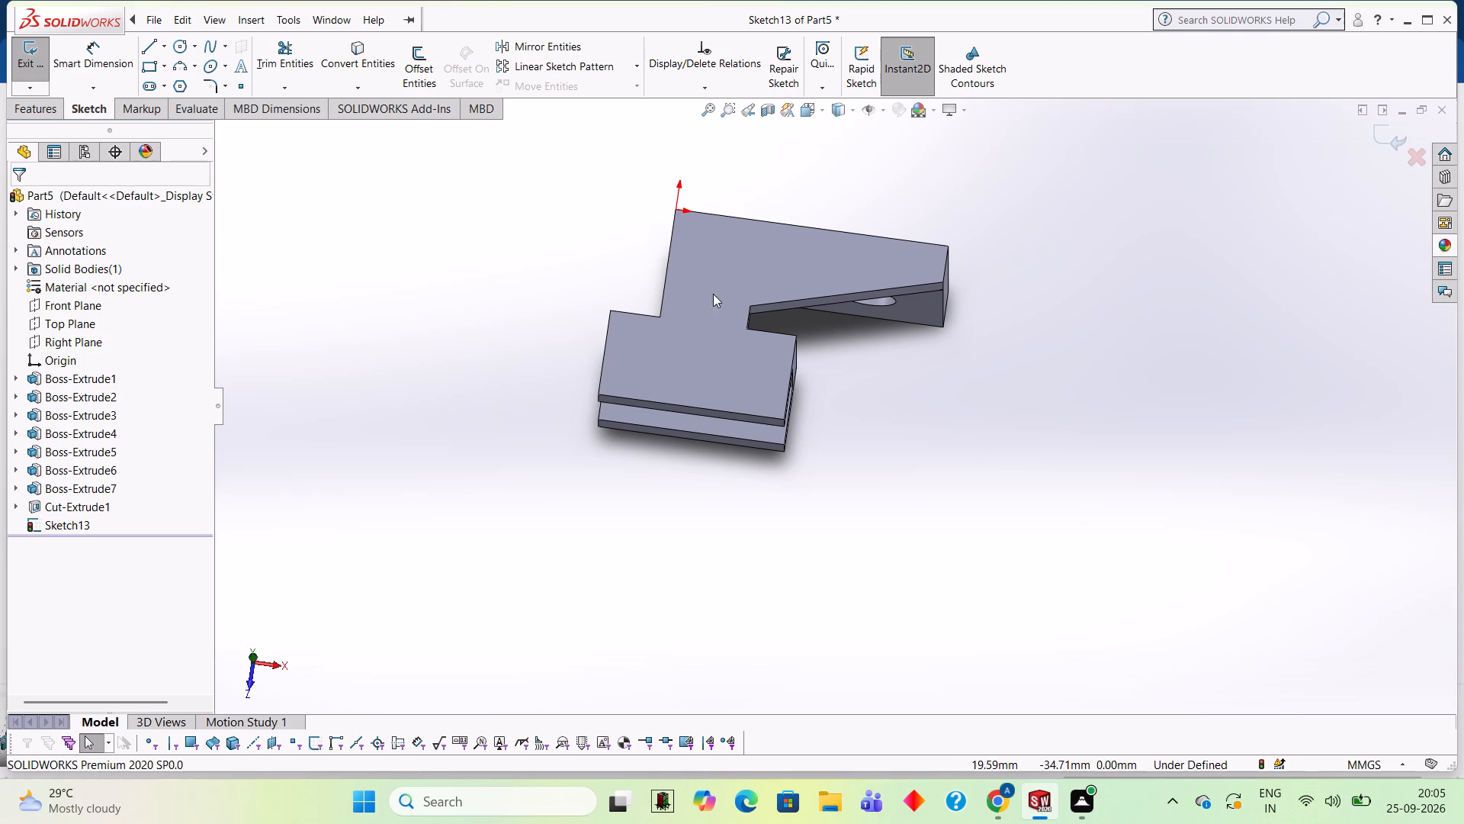
scroll(1053, 220, "down", 1)
middle_click_drag(1053, 220, 1027, 319)
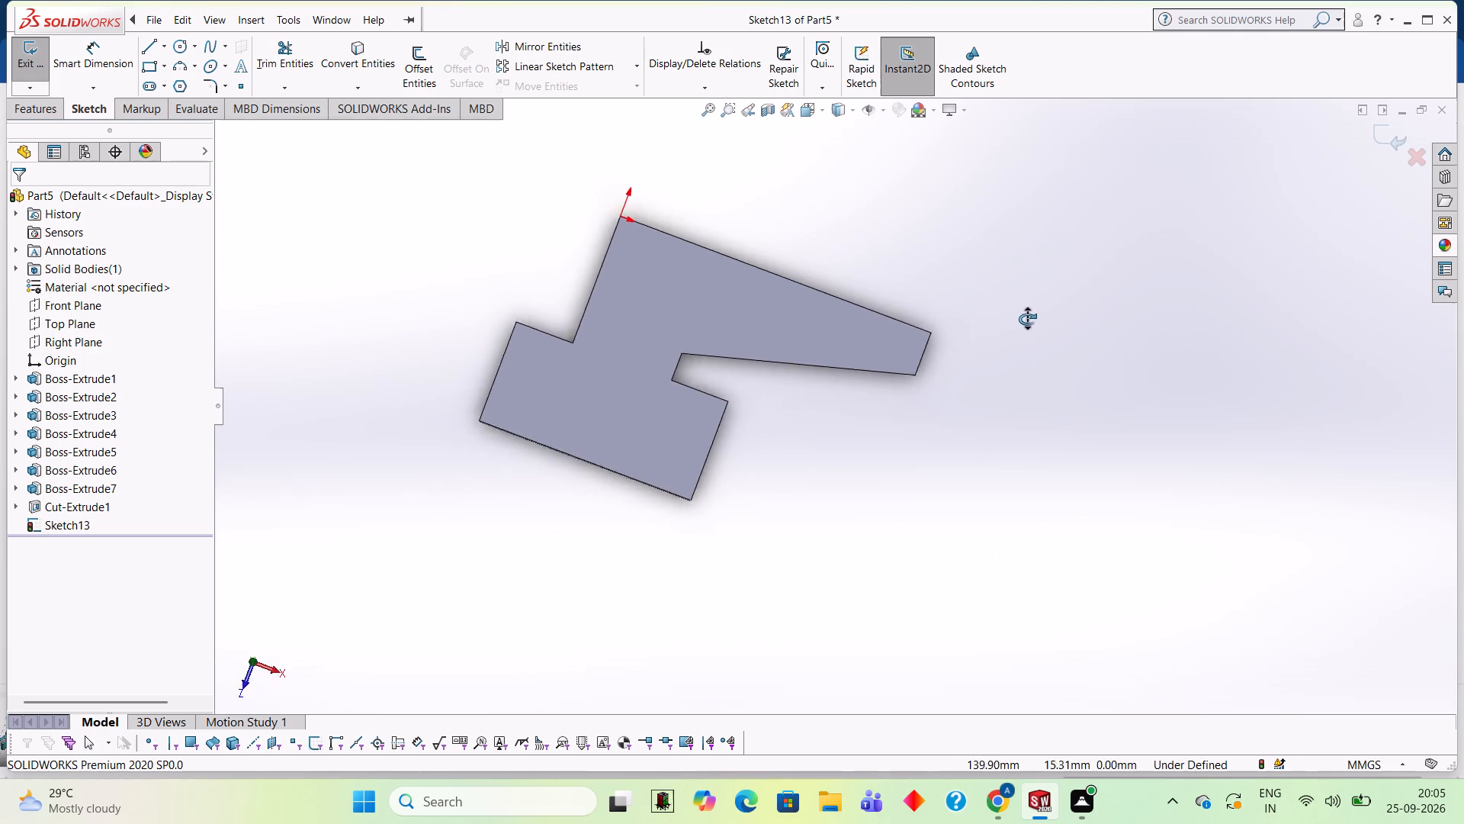
middle_click_drag(1027, 319, 1067, 379)
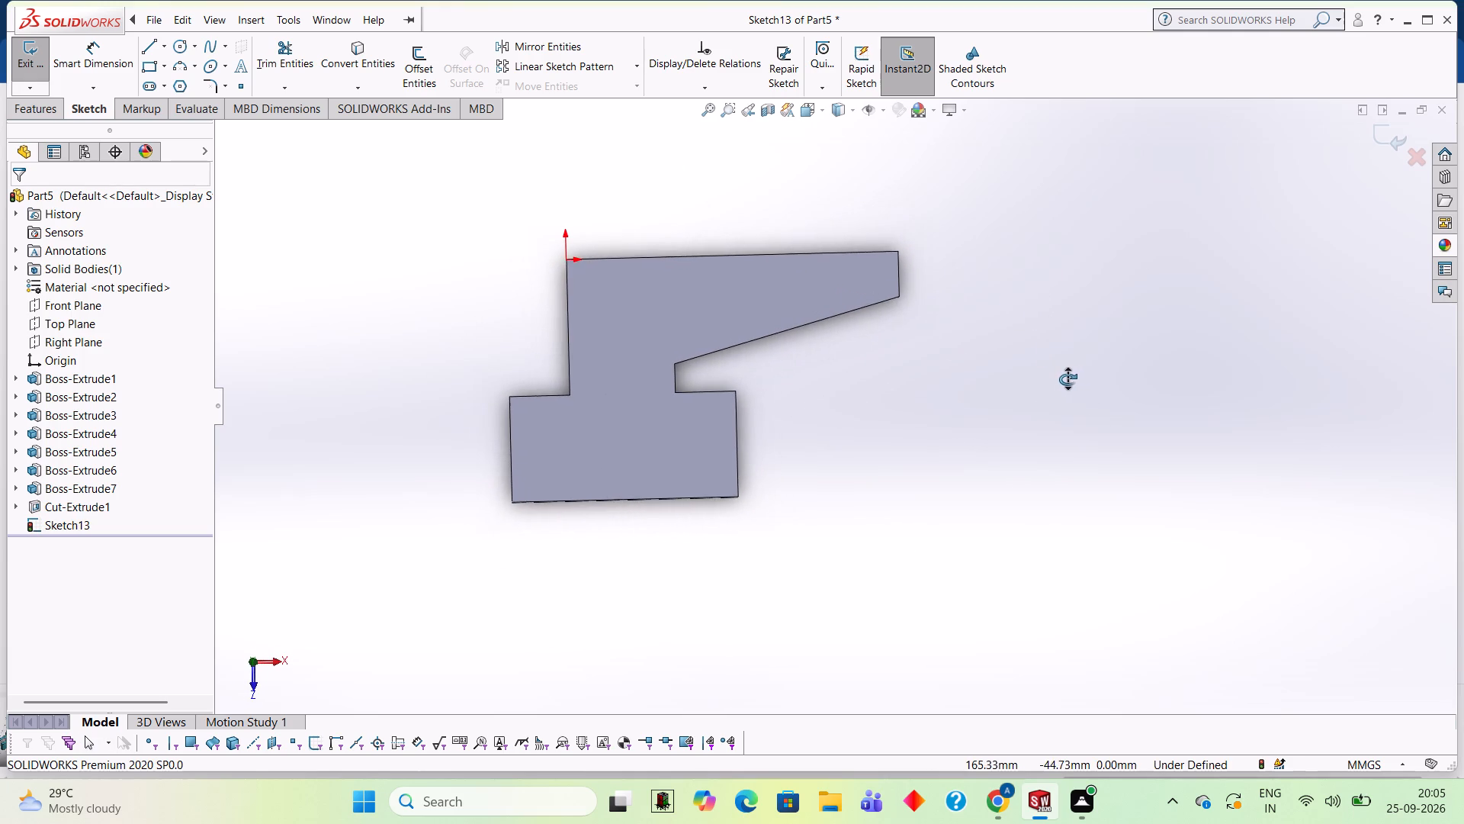
middle_click_drag(1067, 379, 1064, 379)
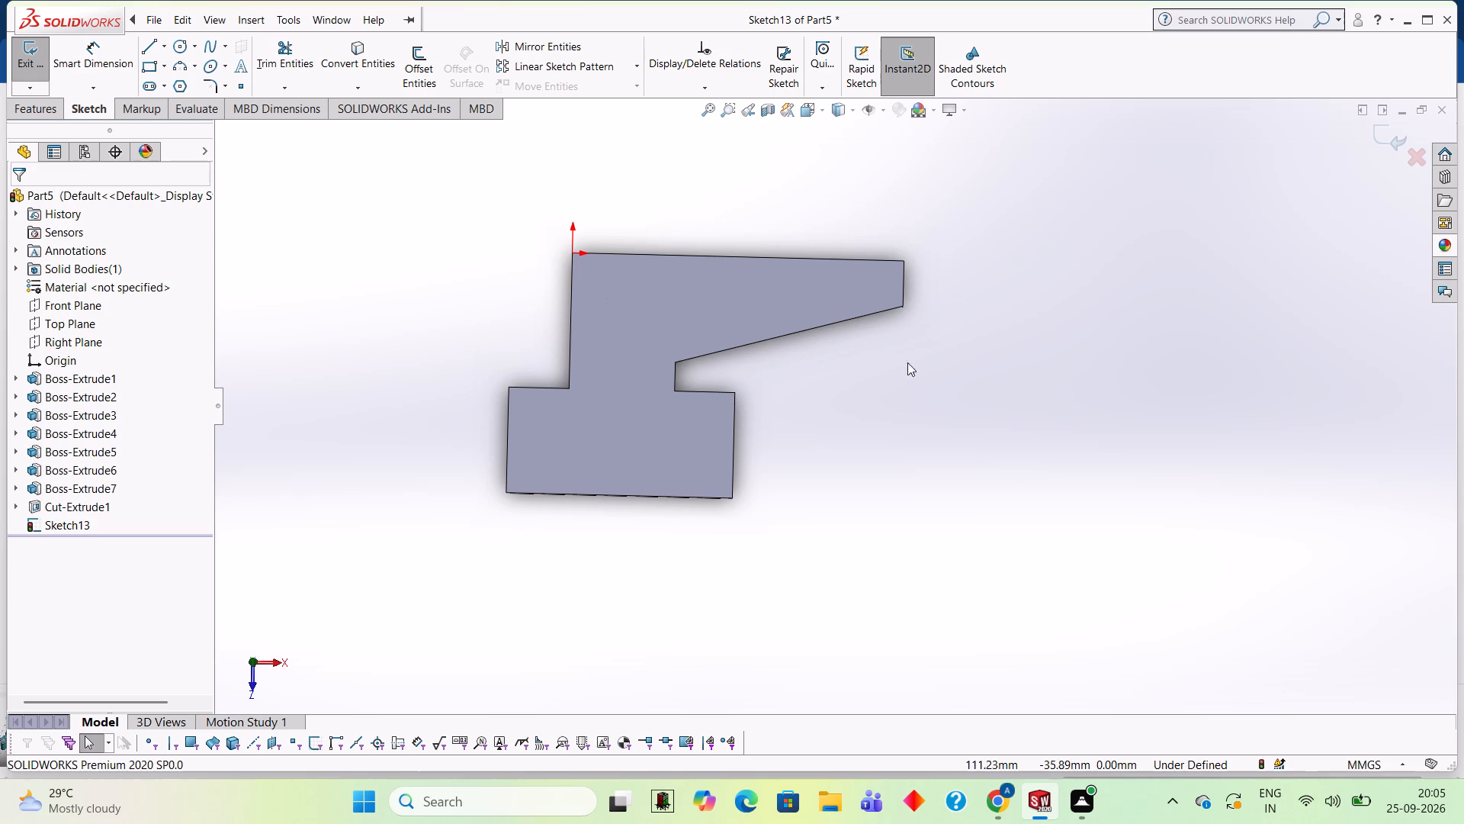
middle_click_drag(890, 449, 888, 483)
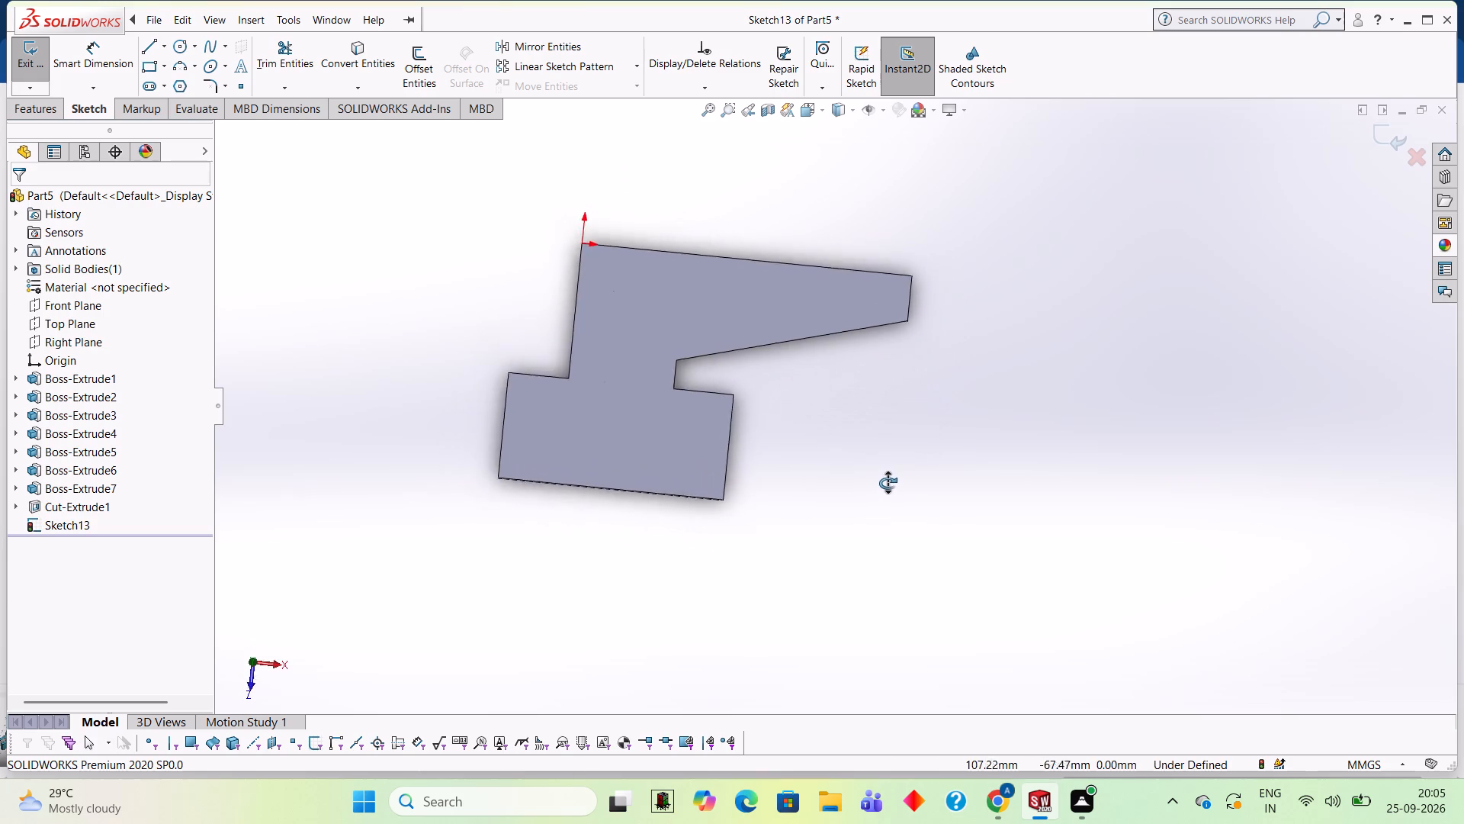
Examine the bracket from above, the front and obliquely, comparing the channel section with the sloped web and holed plate.
middle_click_drag(888, 483, 891, 487)
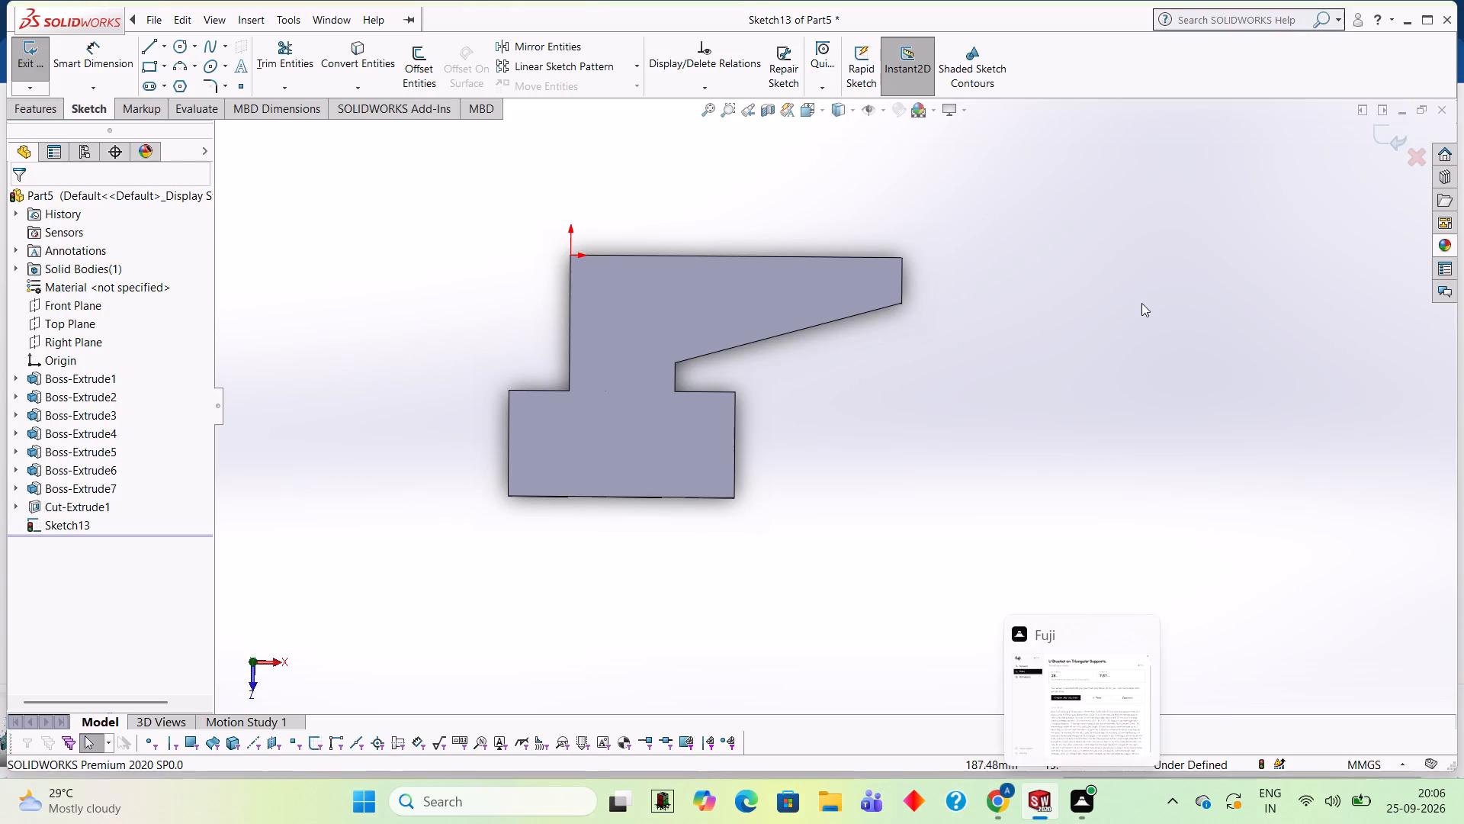
middle_click_drag(846, 560, 895, 208)
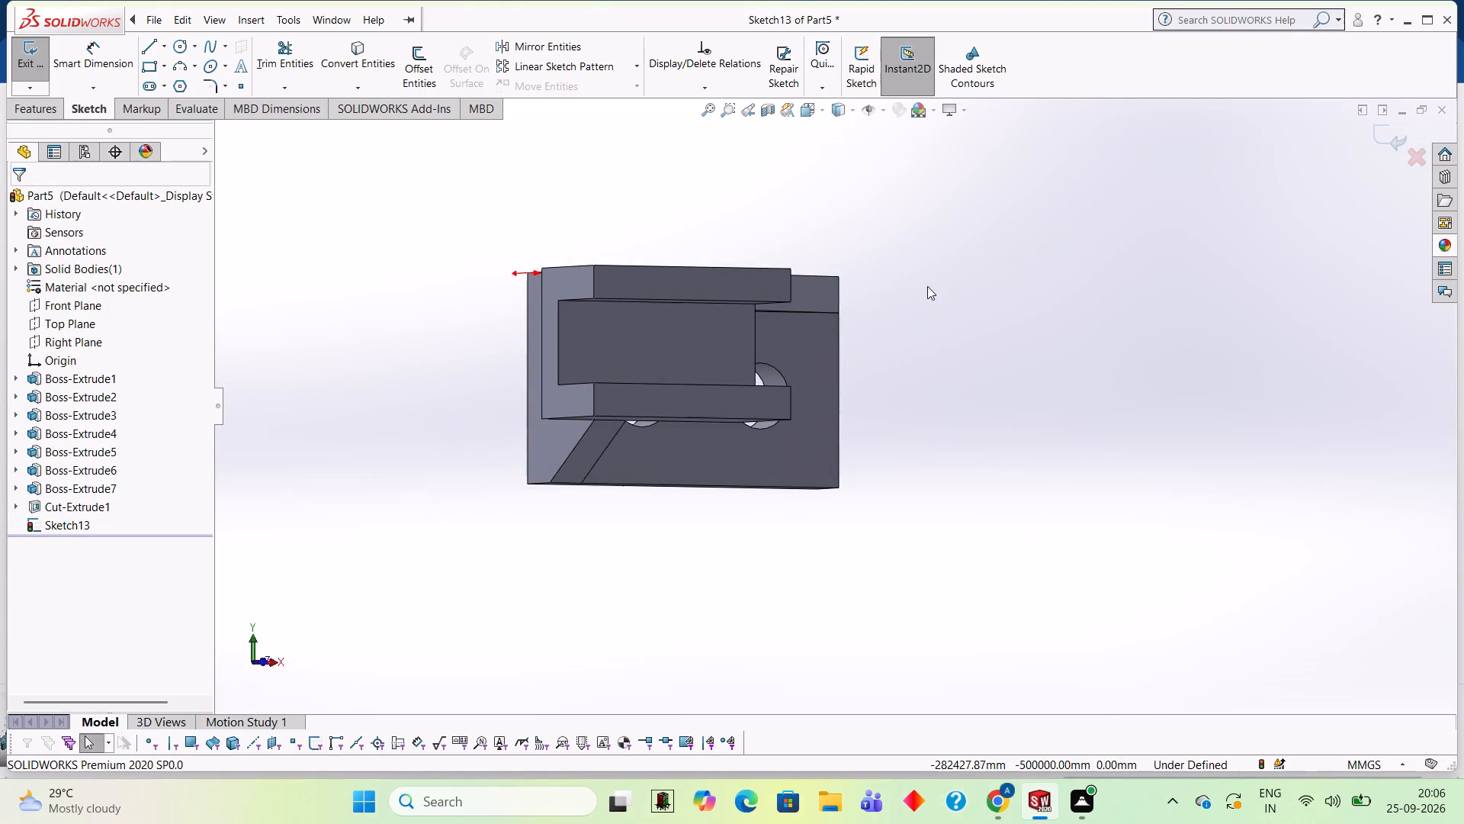
middle_click_drag(1005, 492, 968, 417)
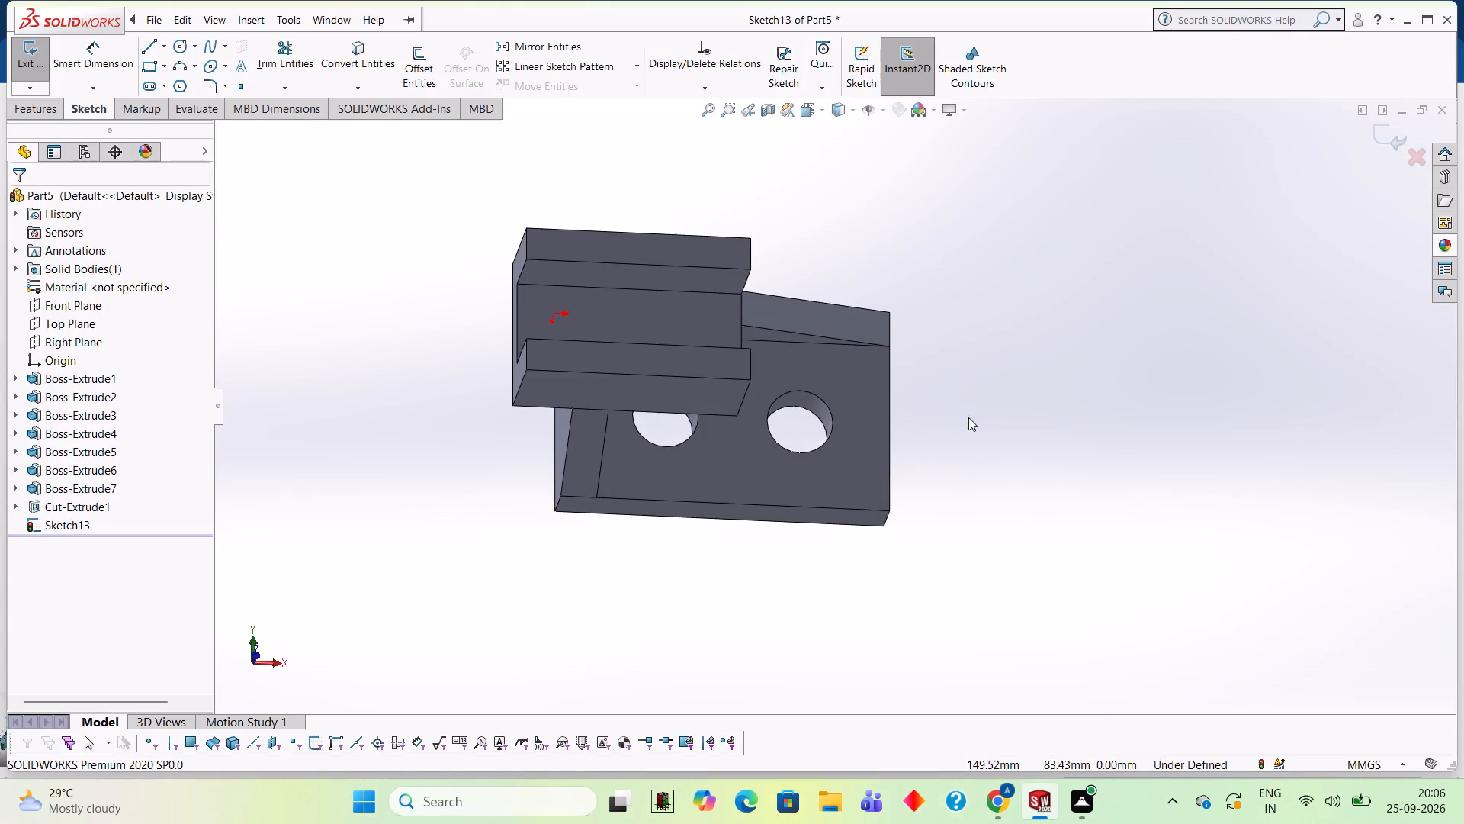
middle_click_drag(968, 417, 969, 422)
middle_click_drag(939, 172, 947, 432)
middle_click_drag(971, 256, 945, 461)
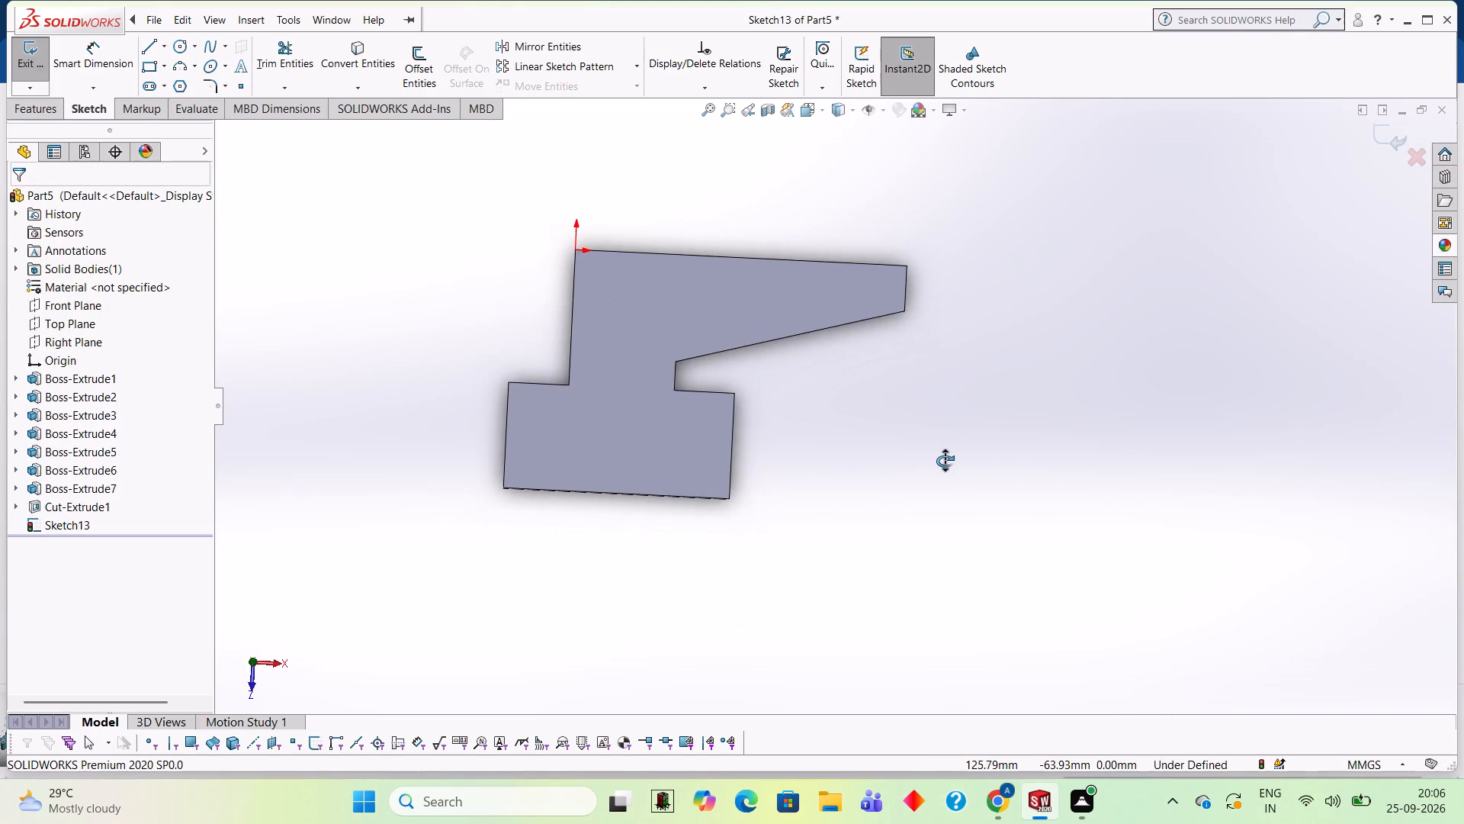
middle_click_drag(945, 461, 949, 468)
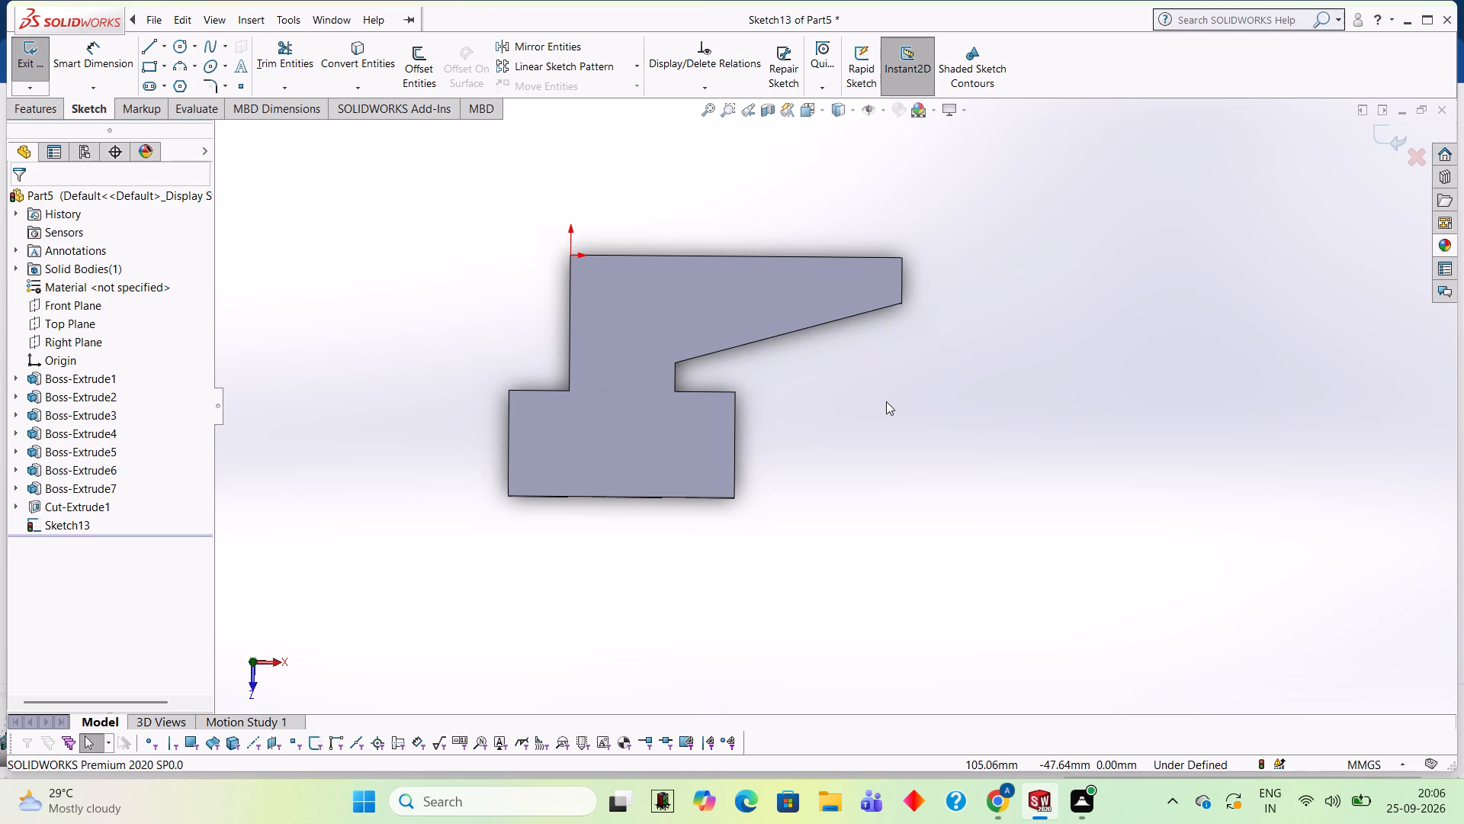
middle_click_drag(907, 456, 877, 357)
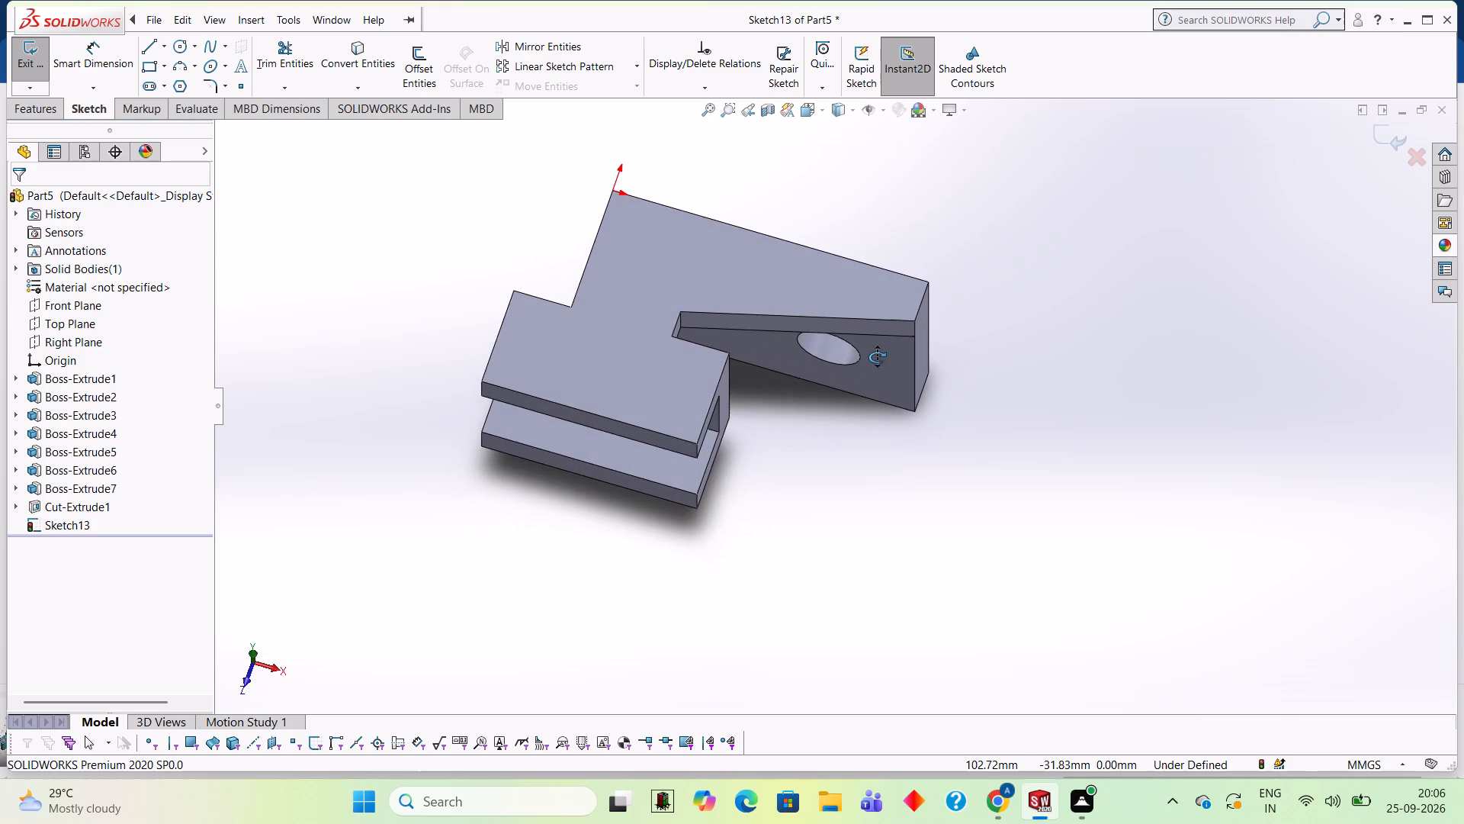
middle_click_drag(877, 357, 907, 484)
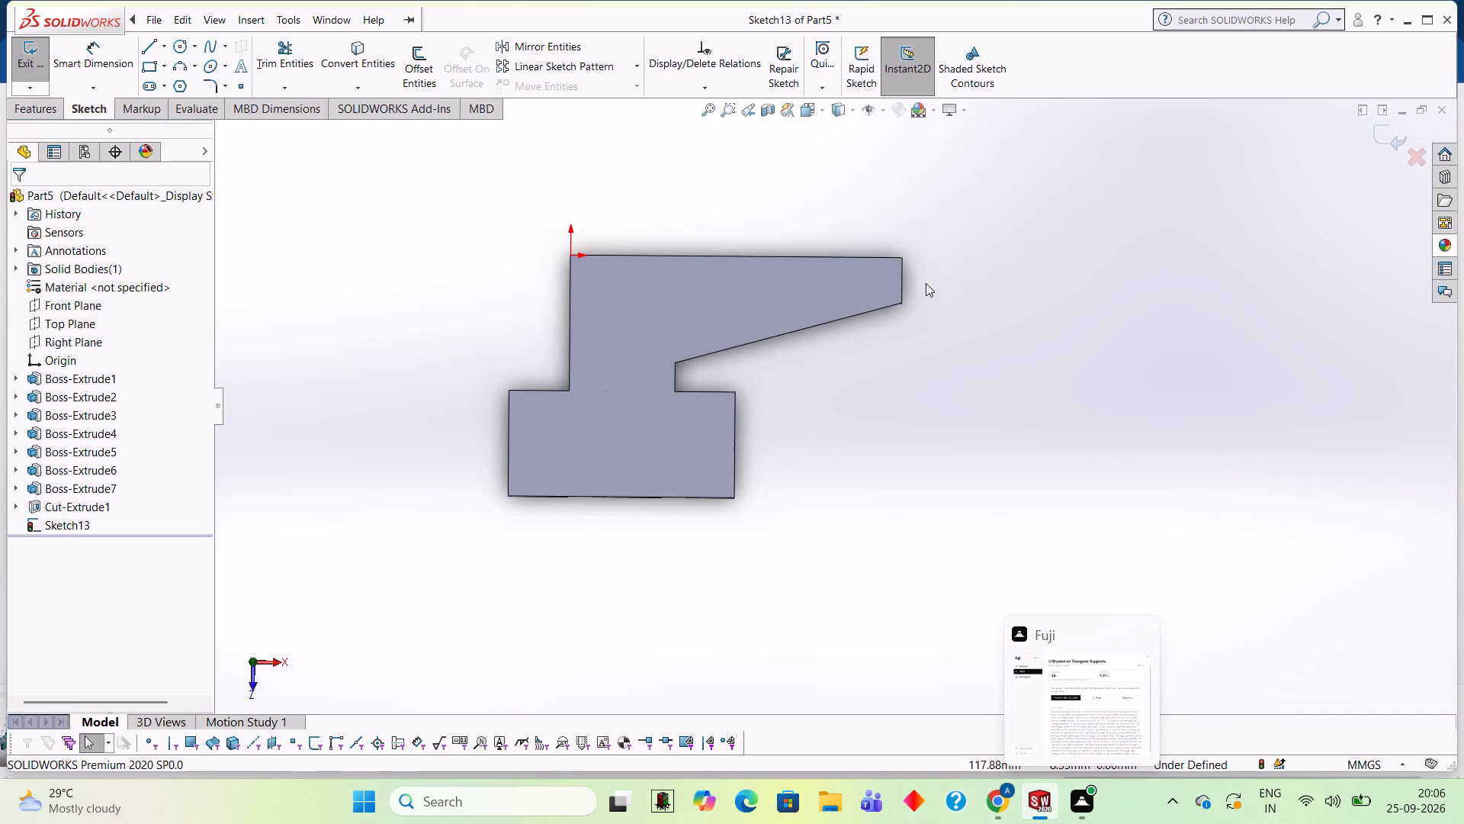
Check the bracket's underside, back and open channel end, and how they relate to the two through holes.
middle_click_drag(827, 562, 795, 337)
middle_click_drag(788, 531, 819, 355)
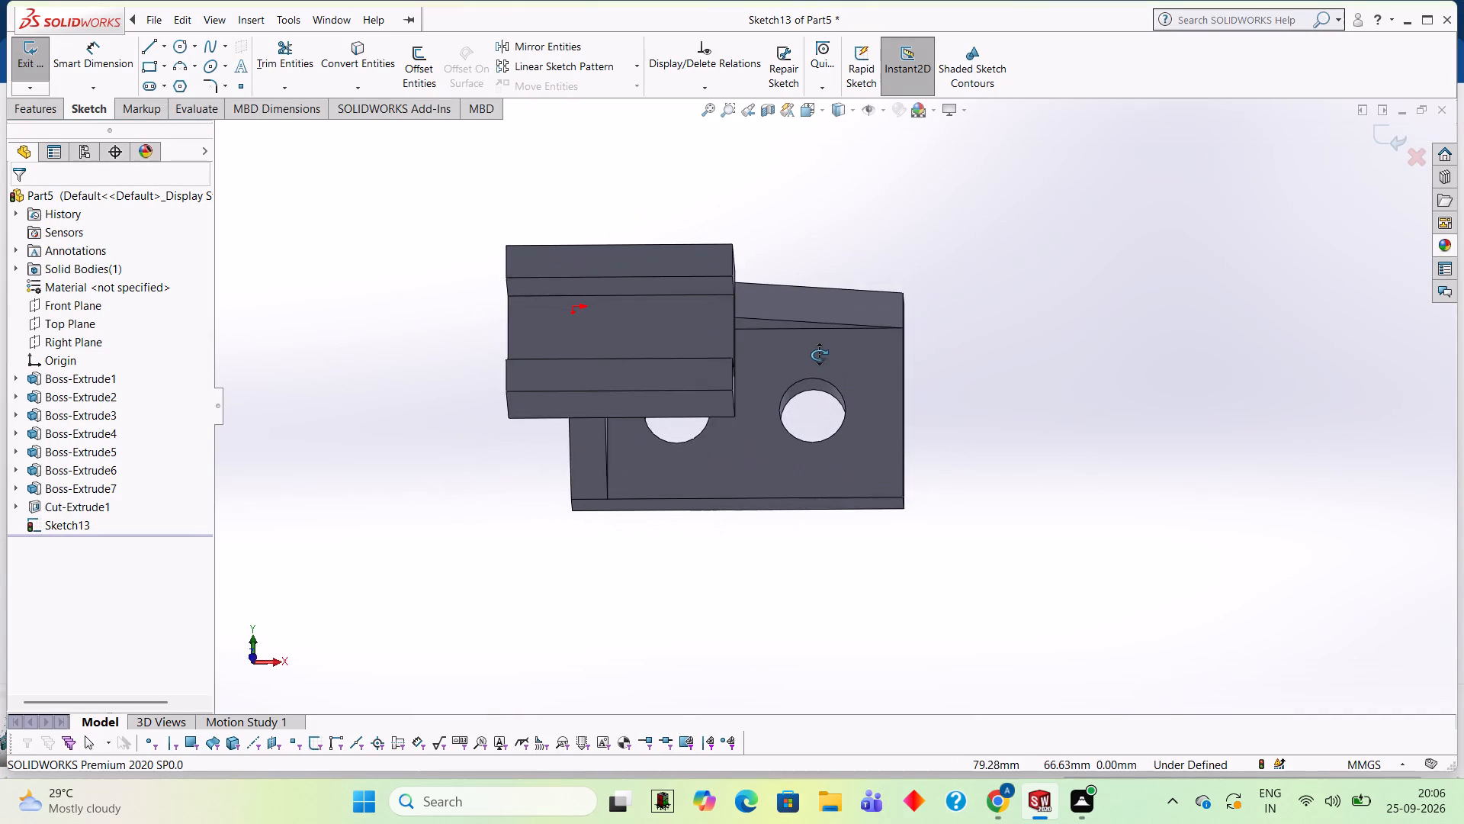
middle_click_drag(819, 355, 1106, 462)
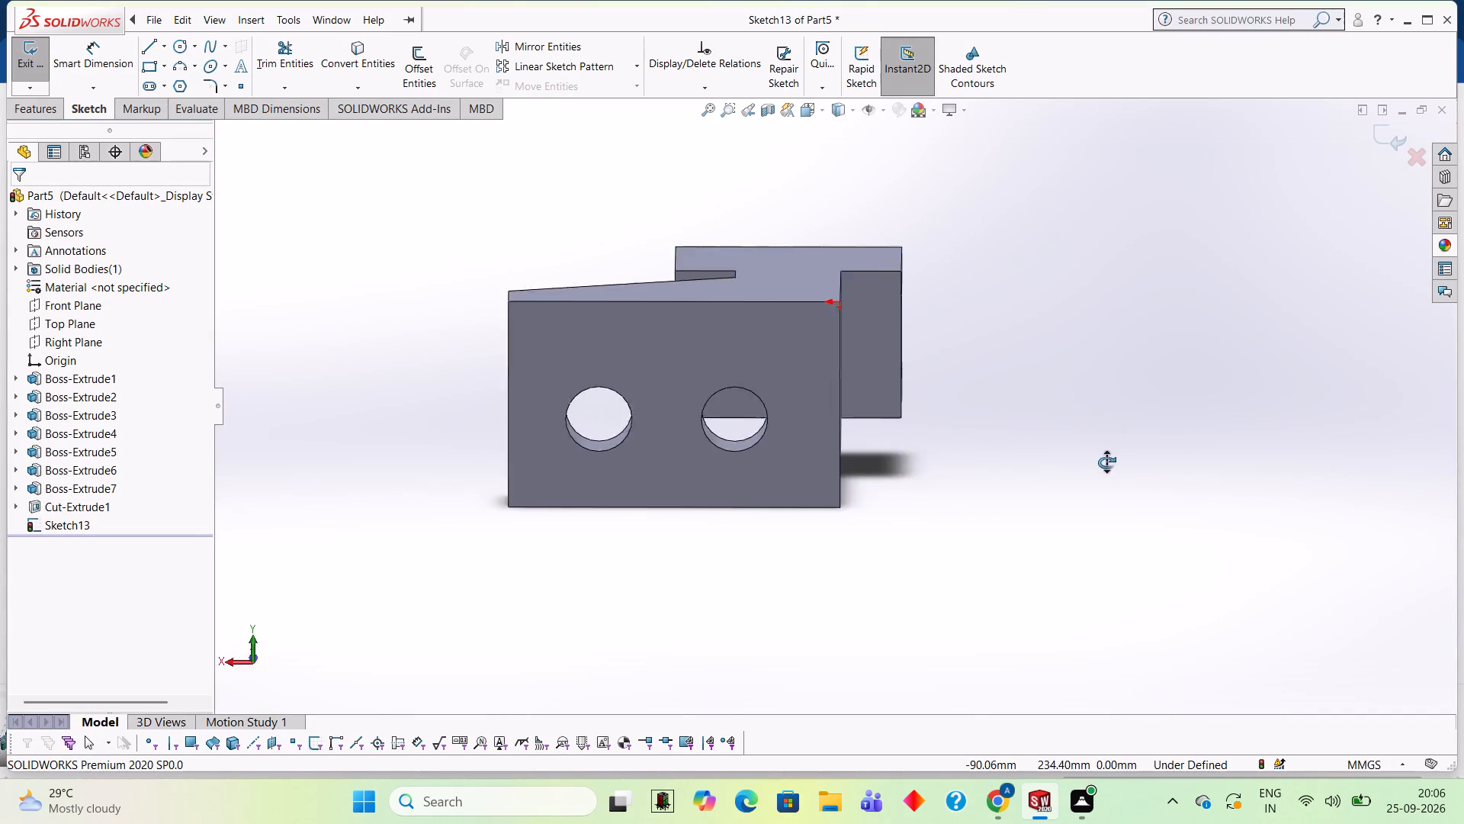
middle_click_drag(1106, 462, 920, 507)
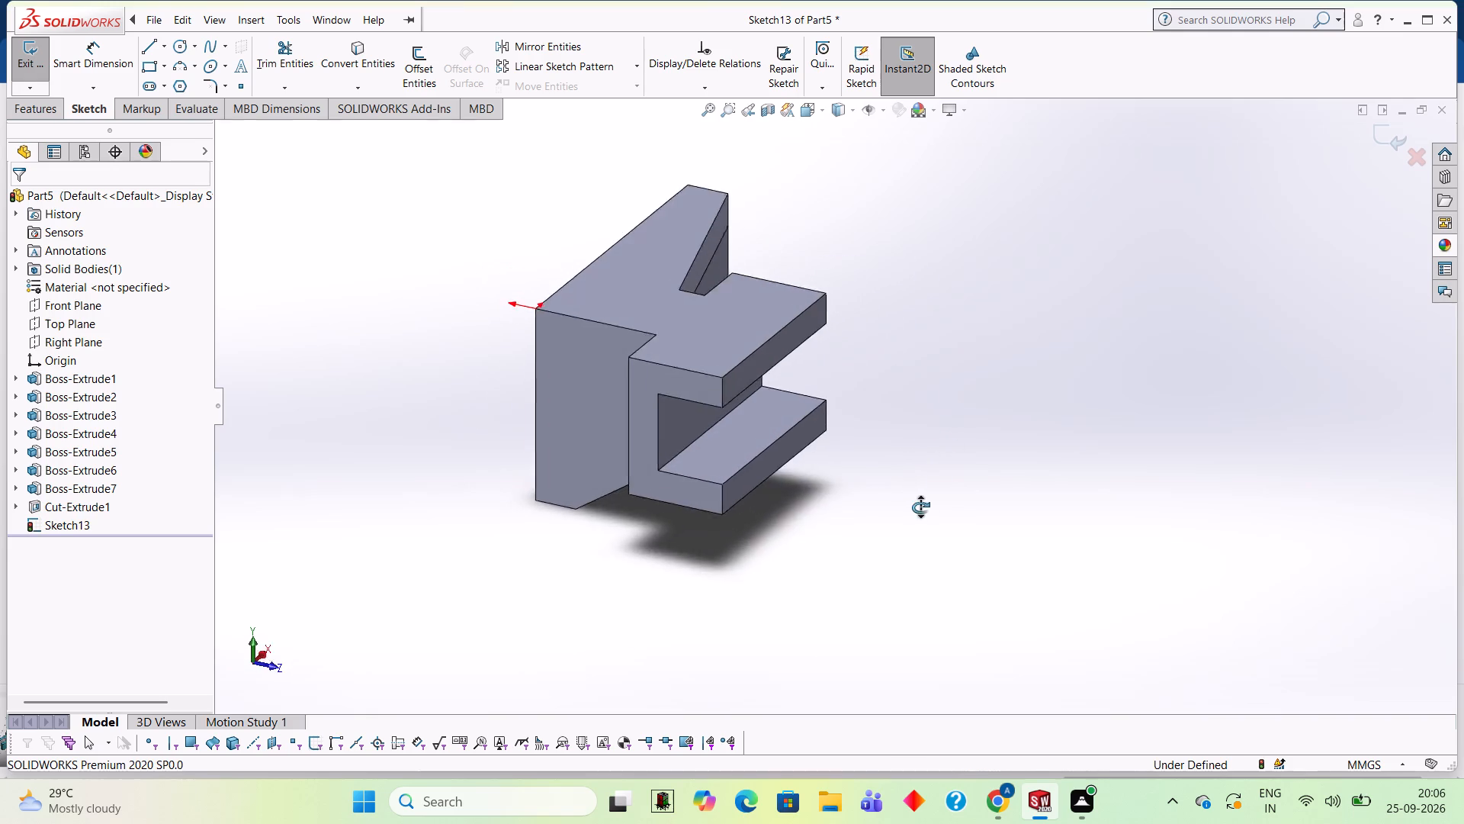
middle_click_drag(920, 507, 804, 243)
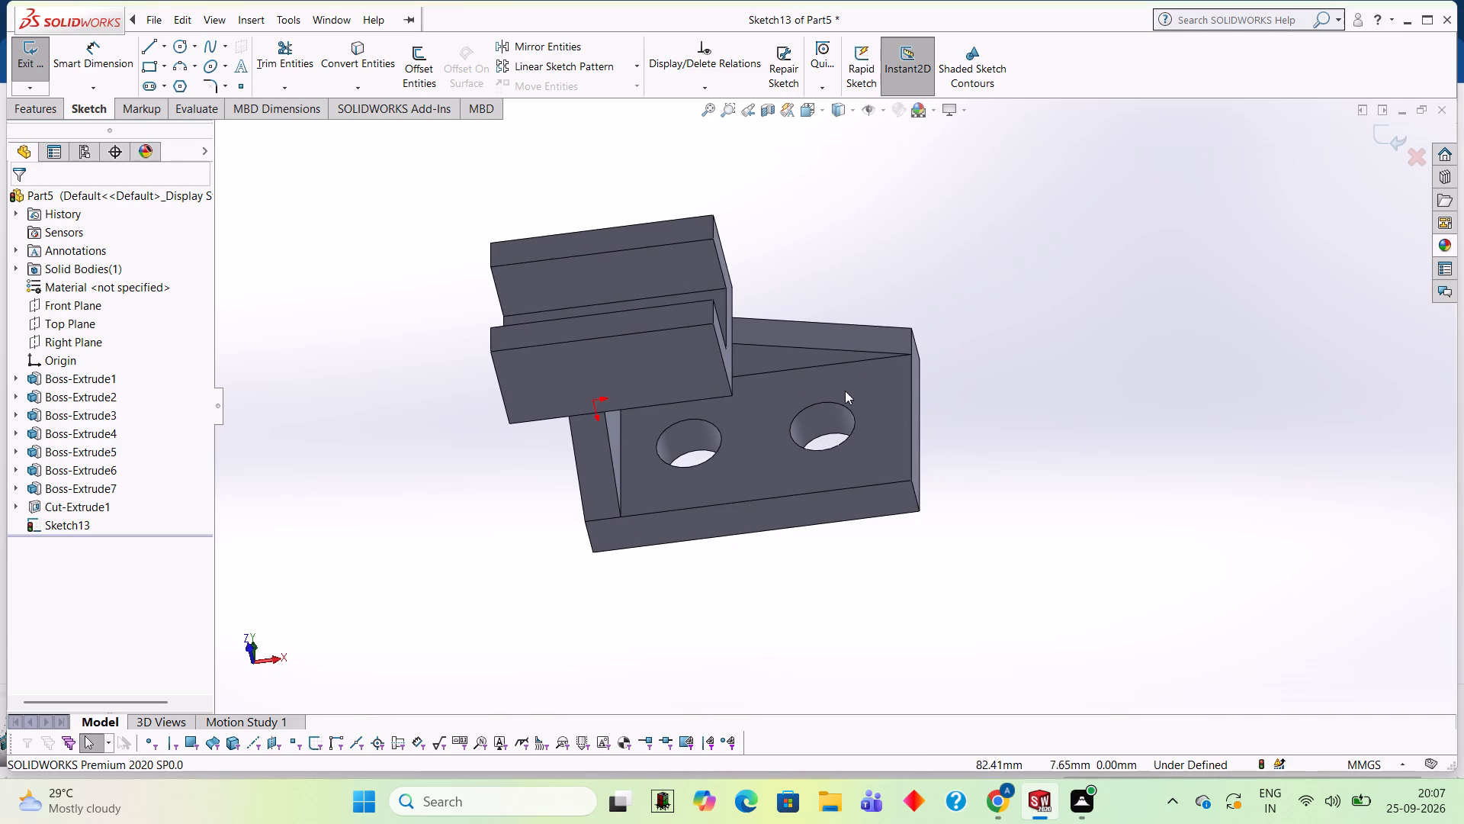
middle_click_drag(936, 615, 933, 572)
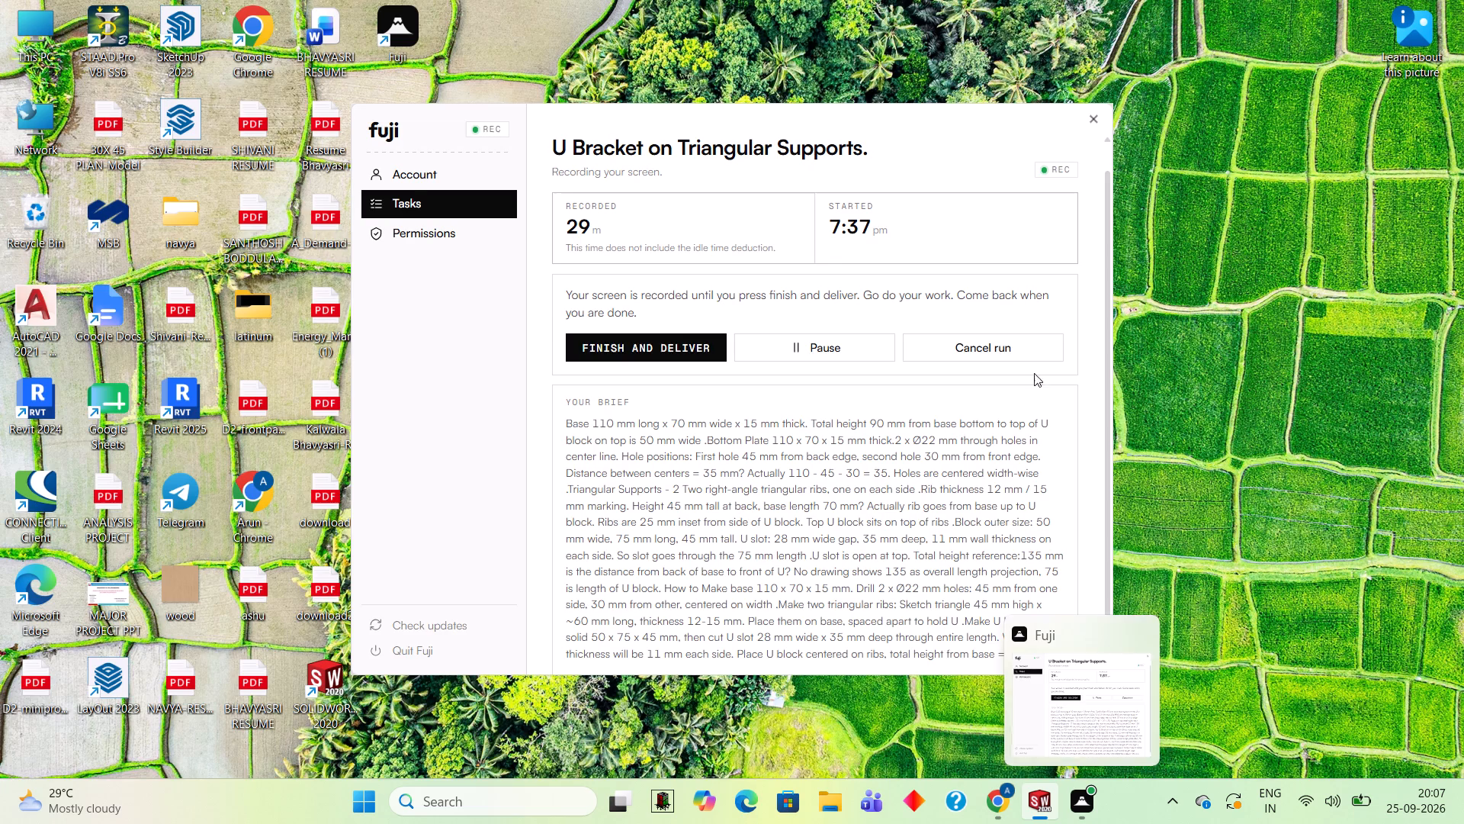
middle_click_drag(1034, 250, 1064, 198)
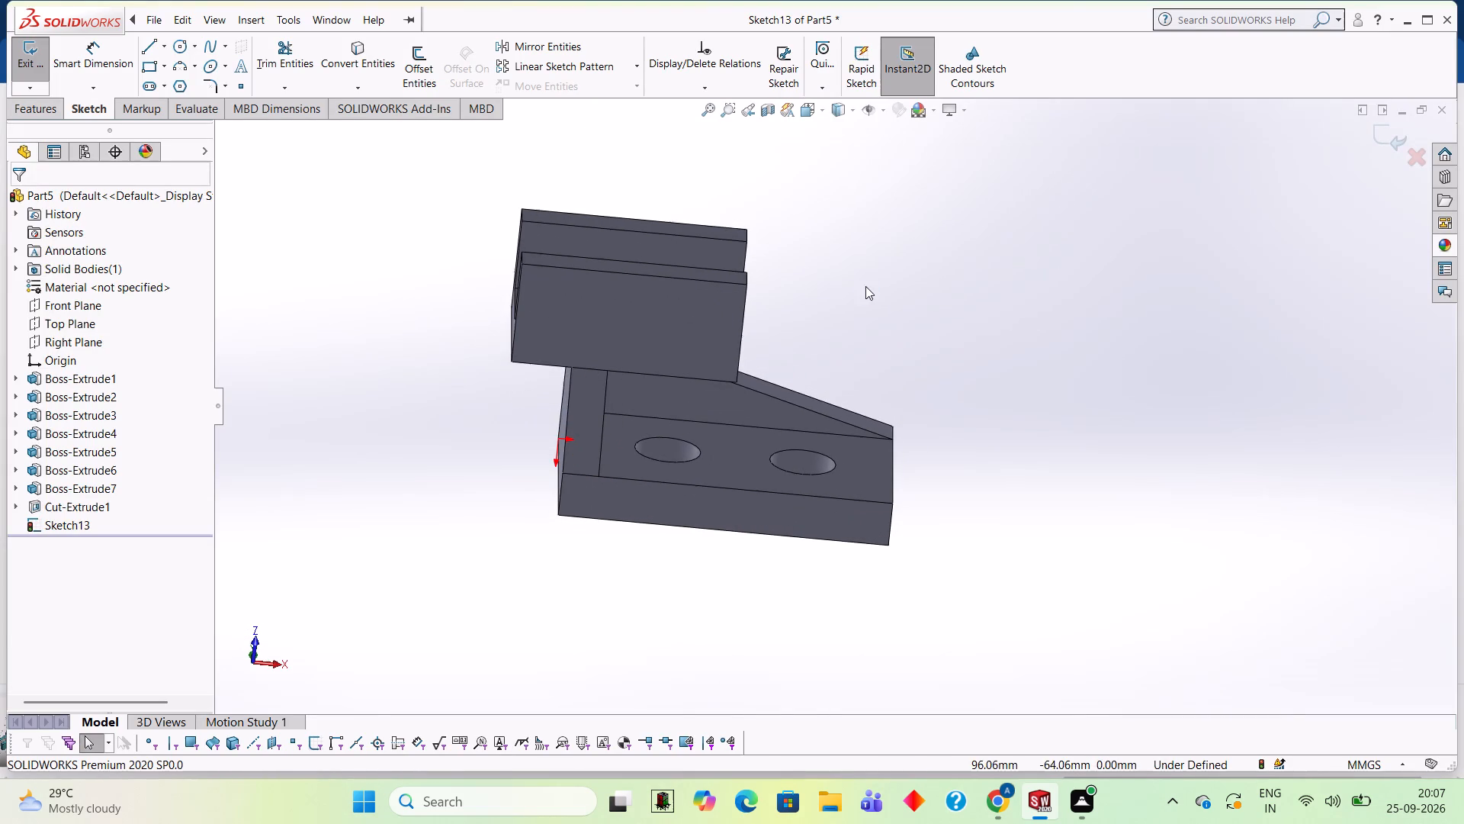
Apply the Red LED appearance to the whole solid body.
middle_click_drag(865, 286, 850, 407)
scroll(731, 372, "down", 2)
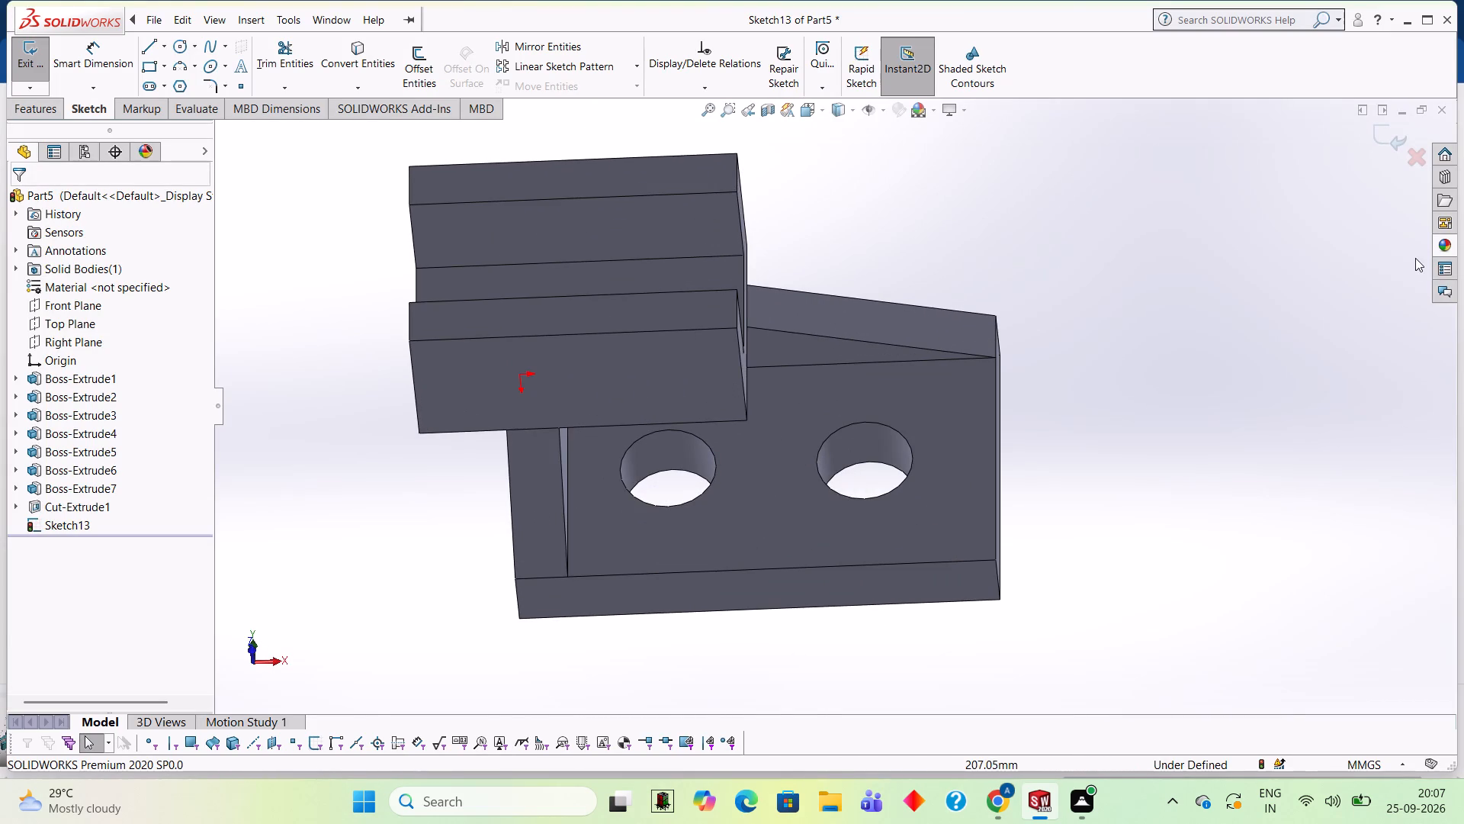
left_click(1447, 242)
scroll(1270, 436, "up", 2)
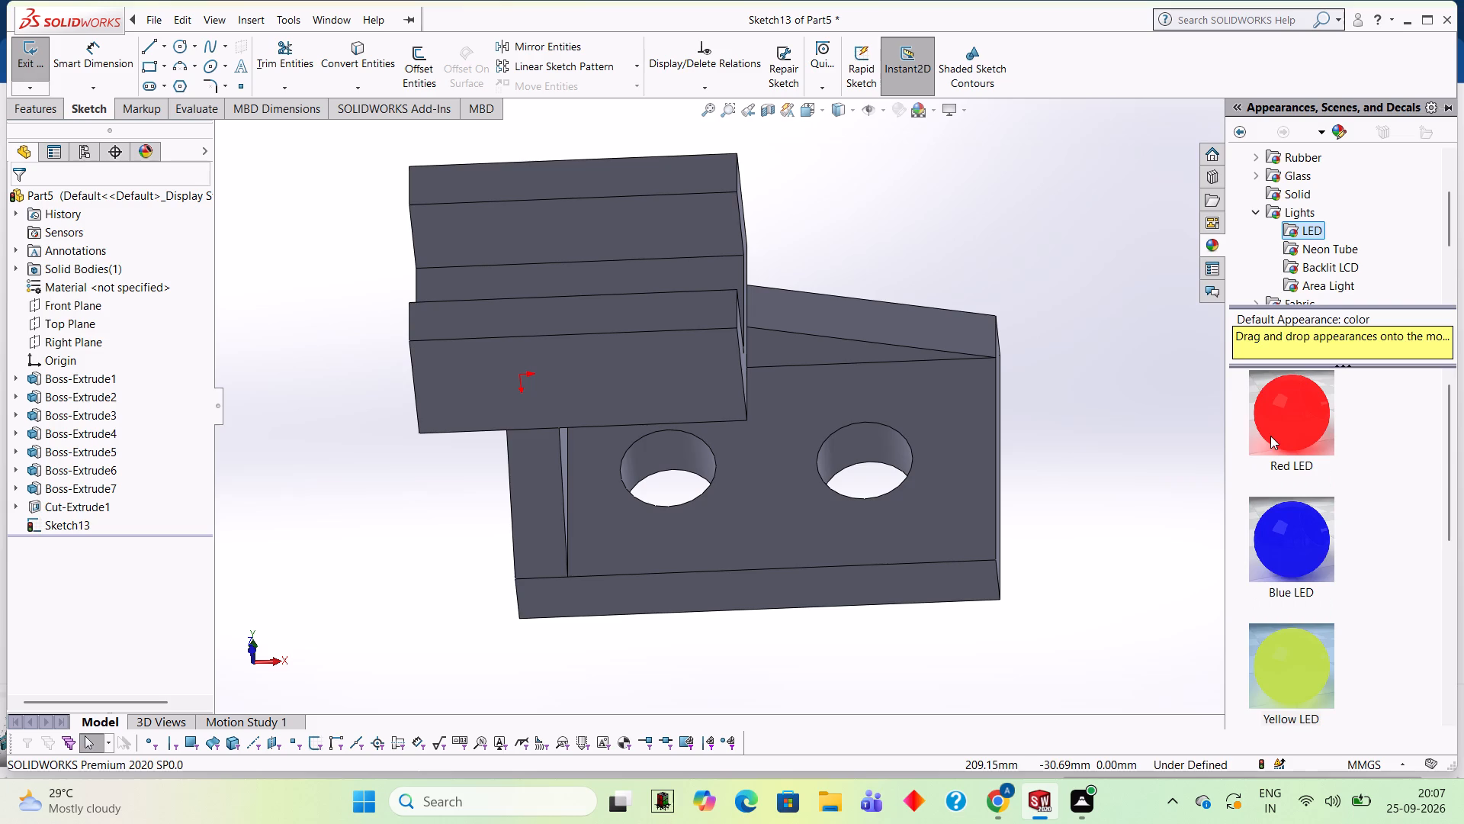
left_click_drag(1284, 430, 801, 399)
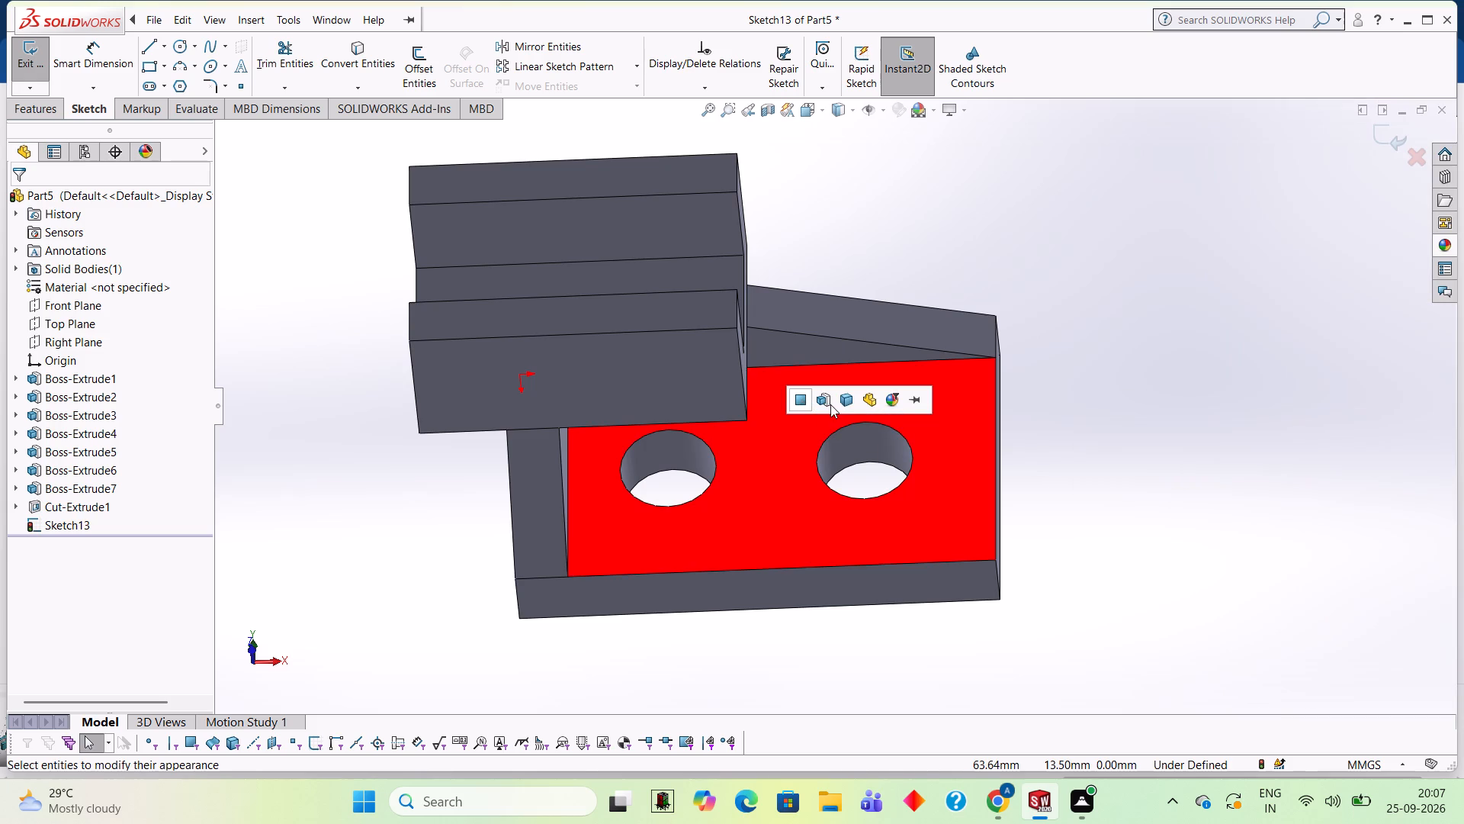
left_click(852, 401)
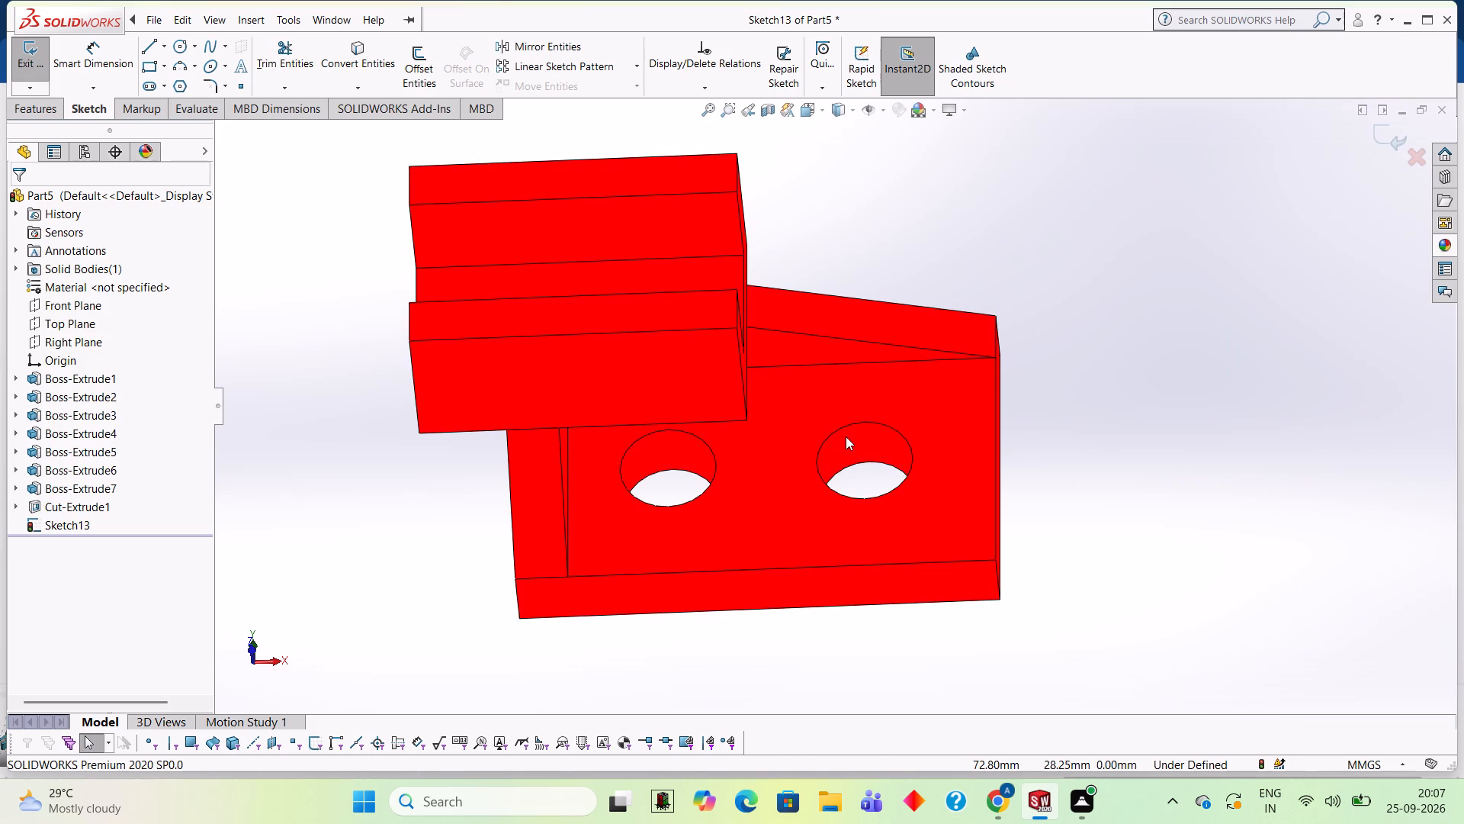
Apply the Yellow LED appearance to the cut feature forming the two through holes.
scroll(856, 429, "down", 1)
middle_click_drag(858, 416, 830, 492)
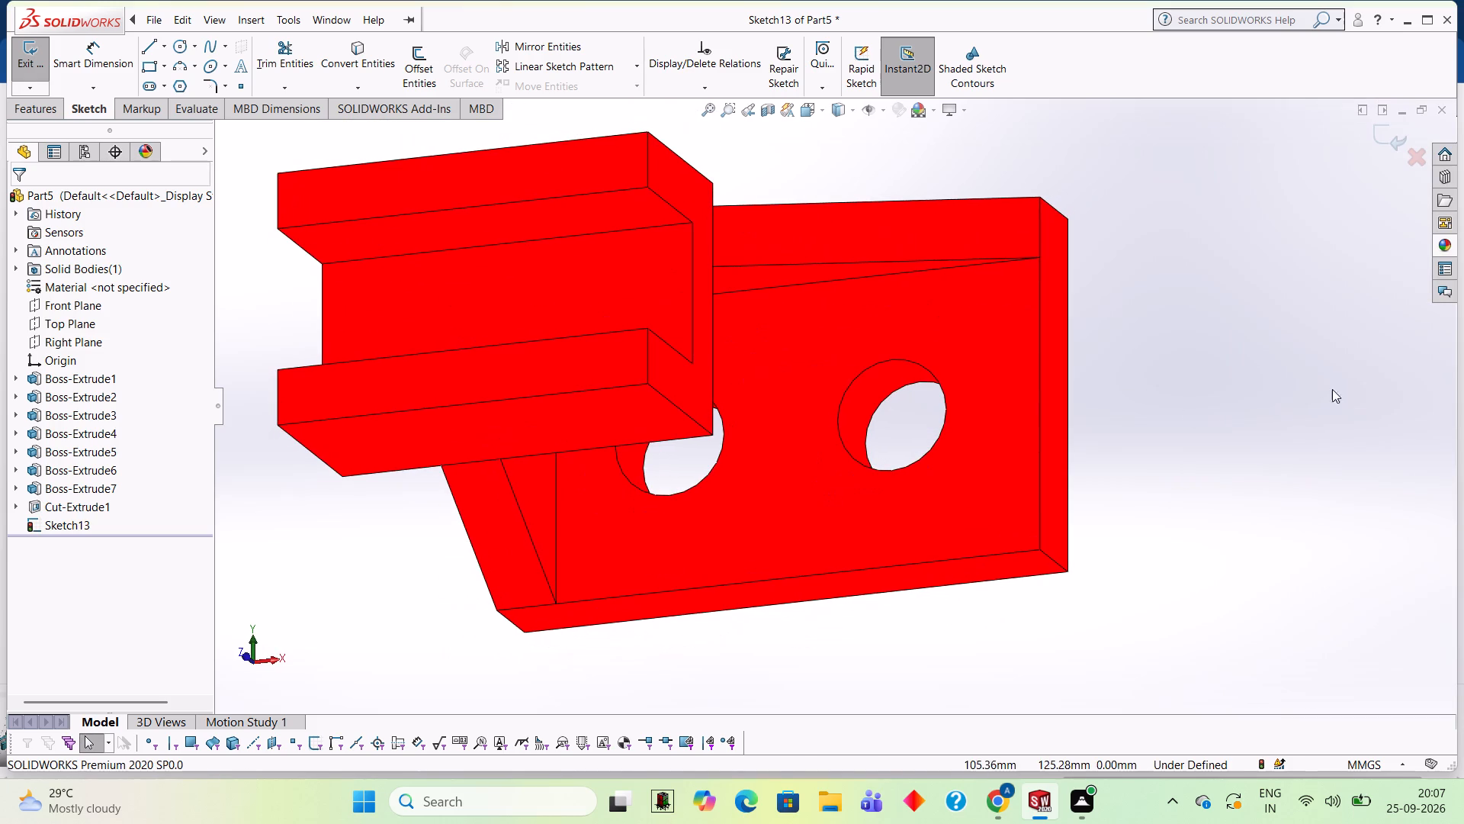
left_click(1453, 249)
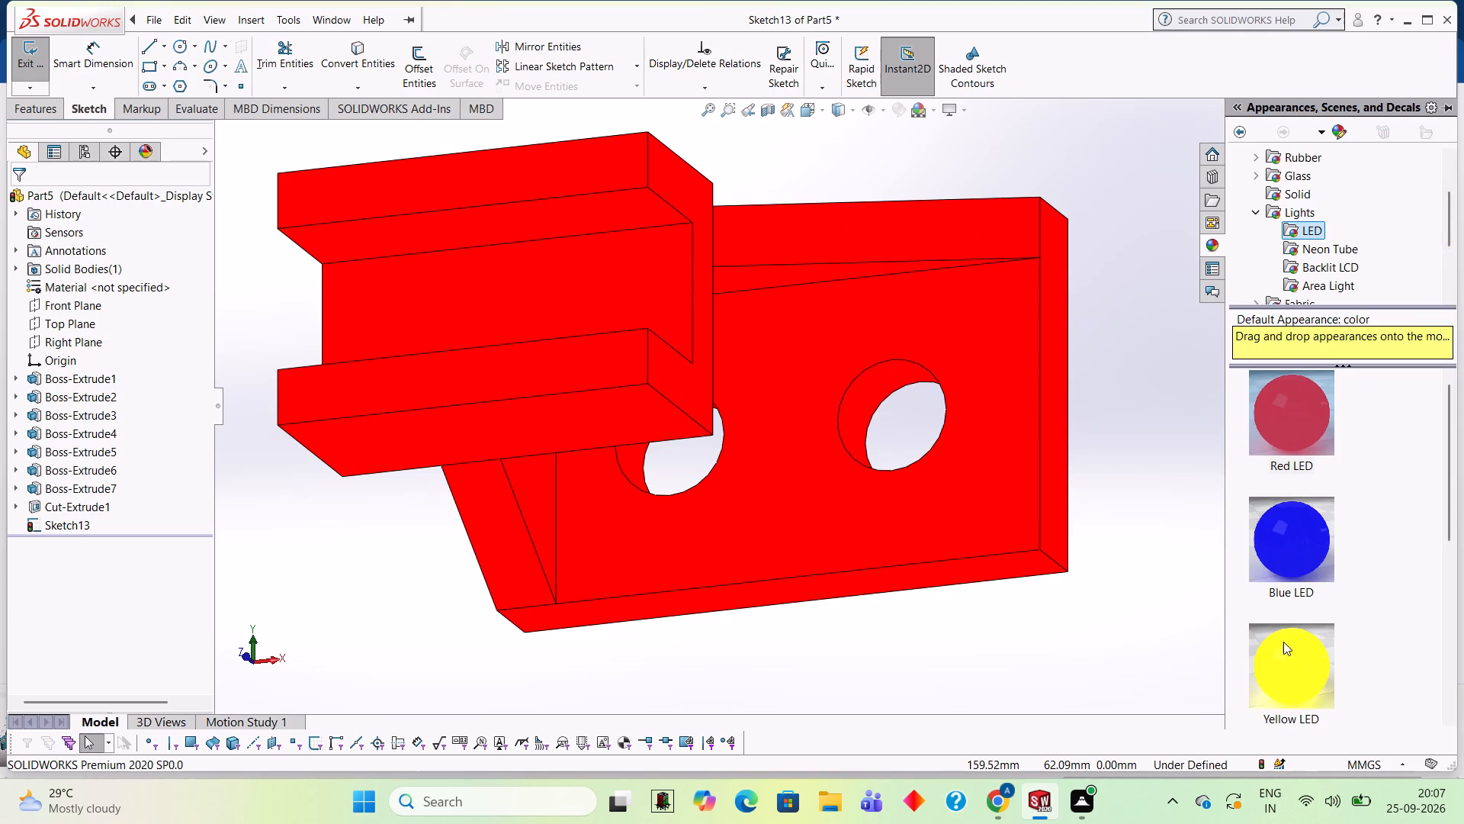
left_click_drag(1283, 639, 854, 375)
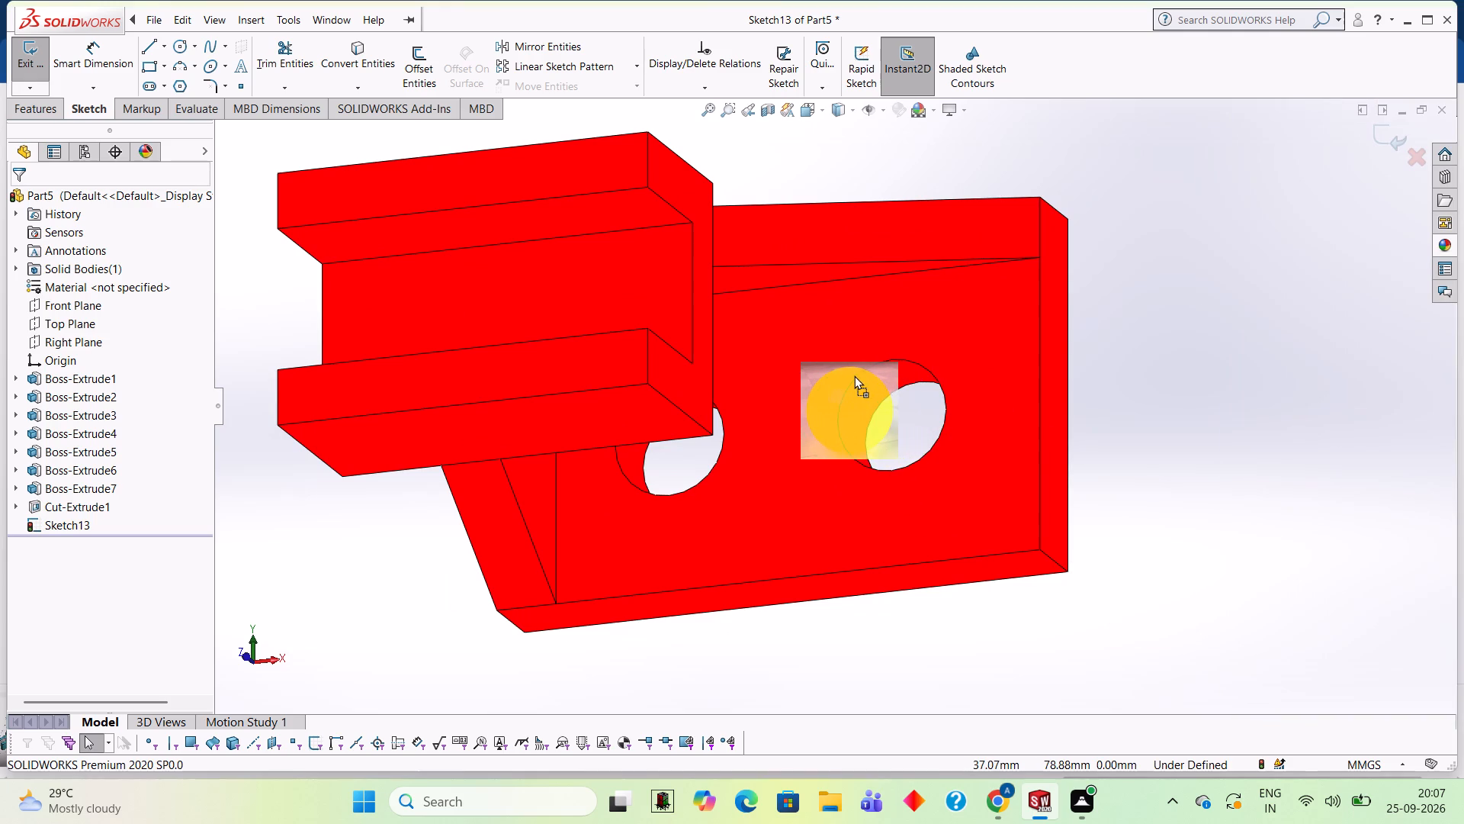
left_click_drag(854, 375, 872, 385)
left_click(872, 385)
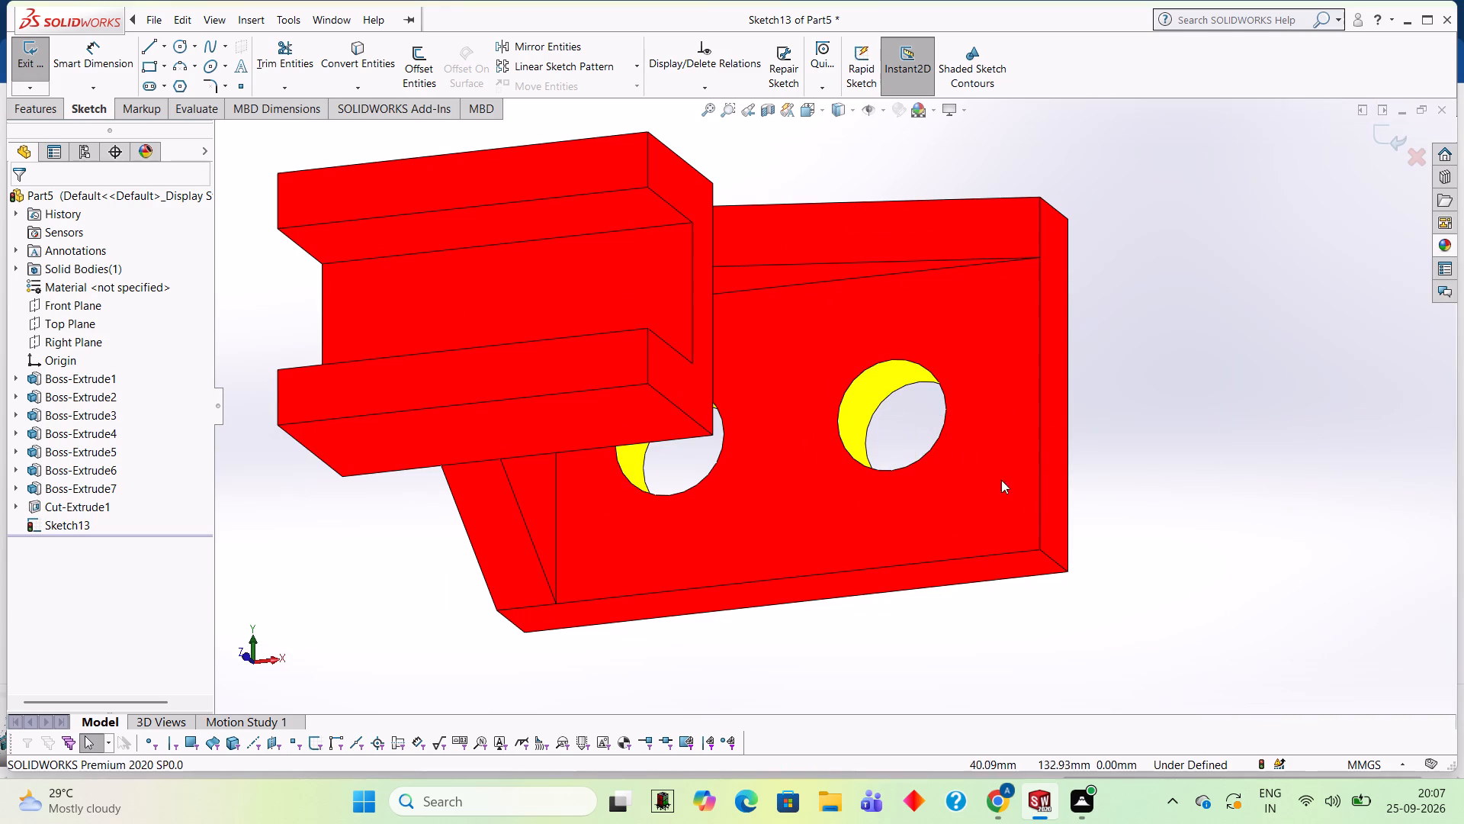
Apply the Blue LED appearance to the extrusion feature forming the channel section's upper flange.
middle_click_drag(1143, 333, 1141, 317)
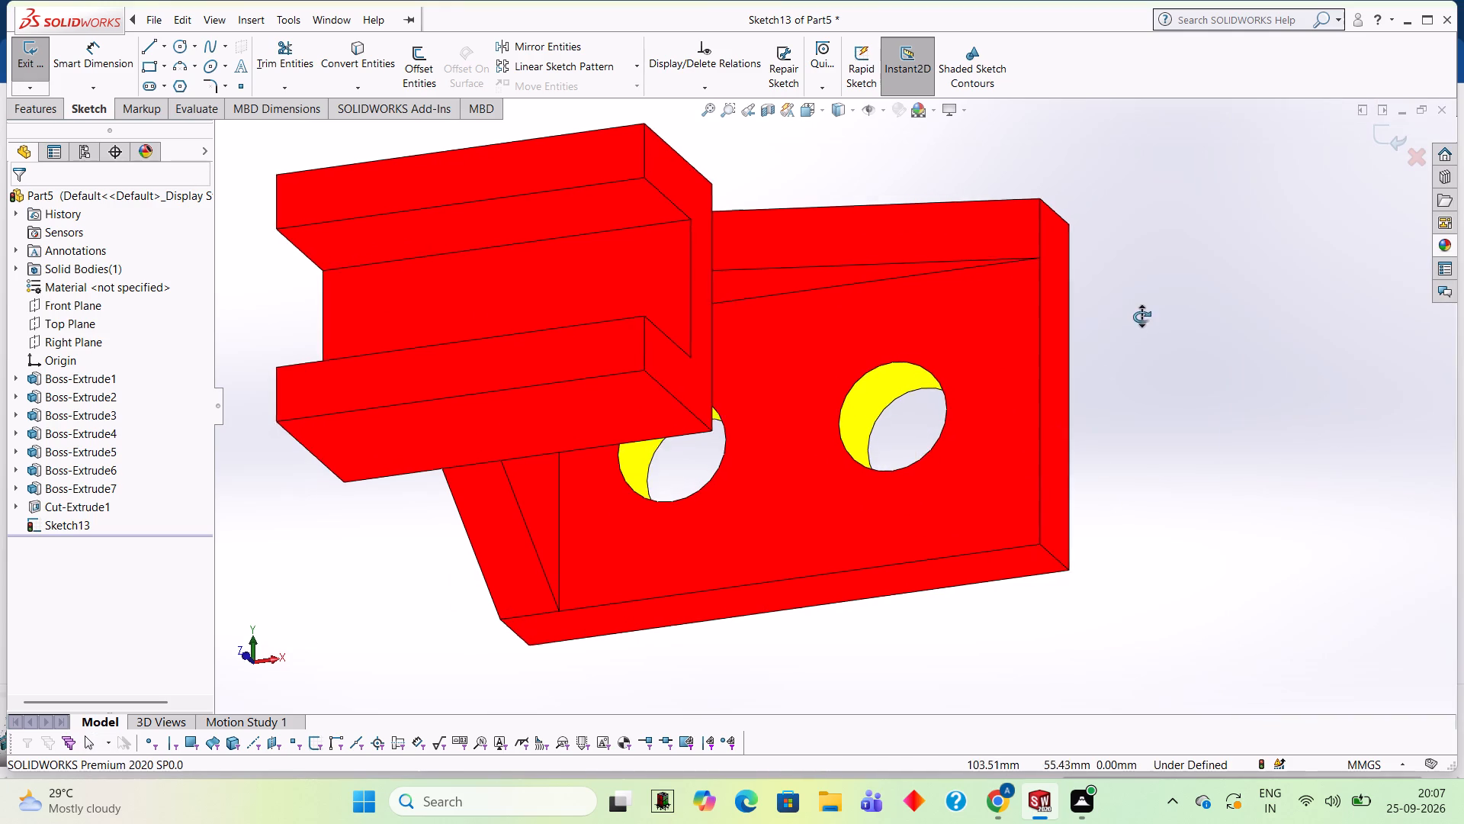
middle_click_drag(1141, 317, 1151, 315)
scroll(777, 181, "up", 1)
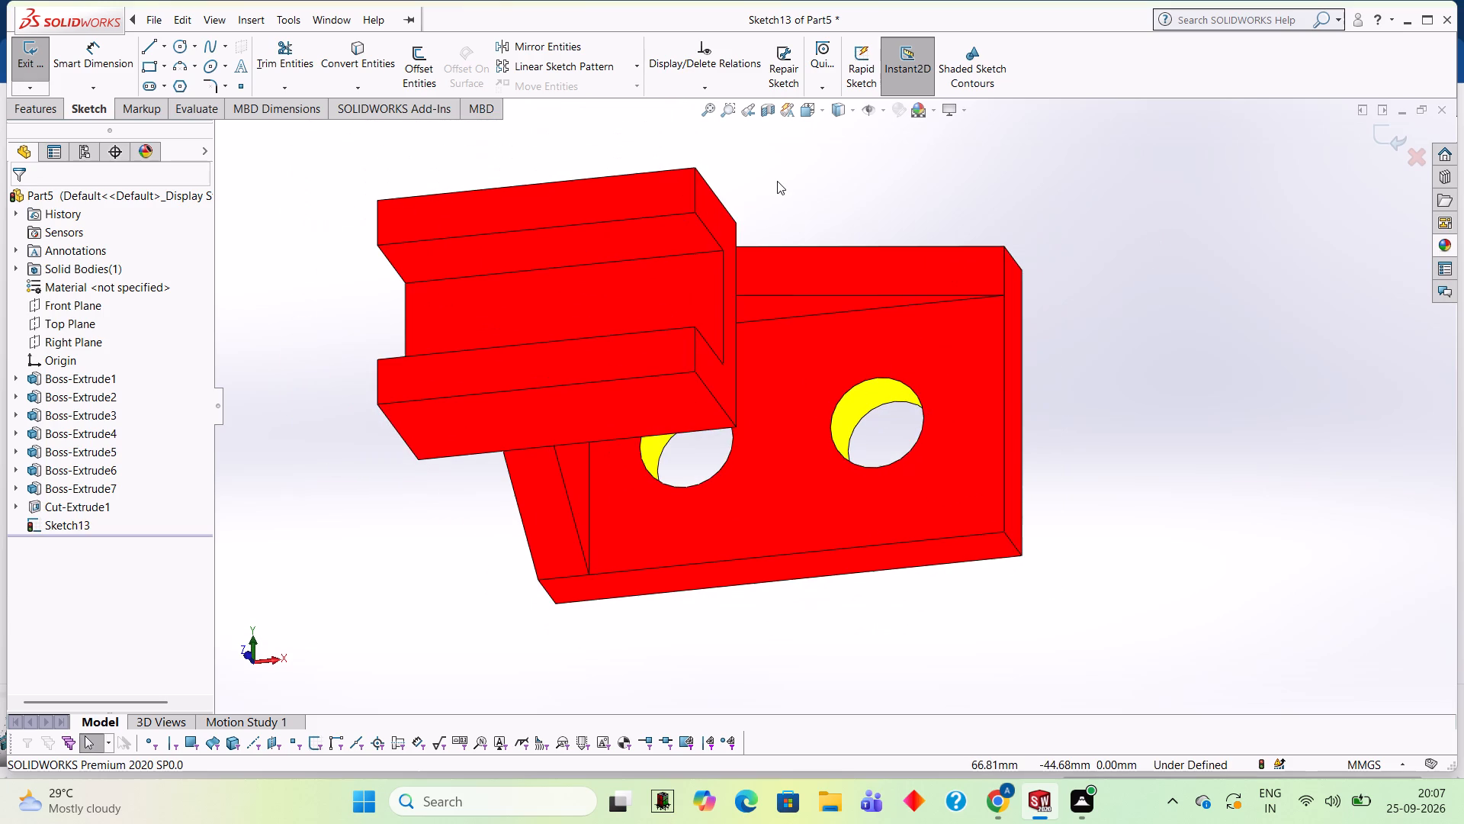
middle_click_drag(733, 203, 730, 220)
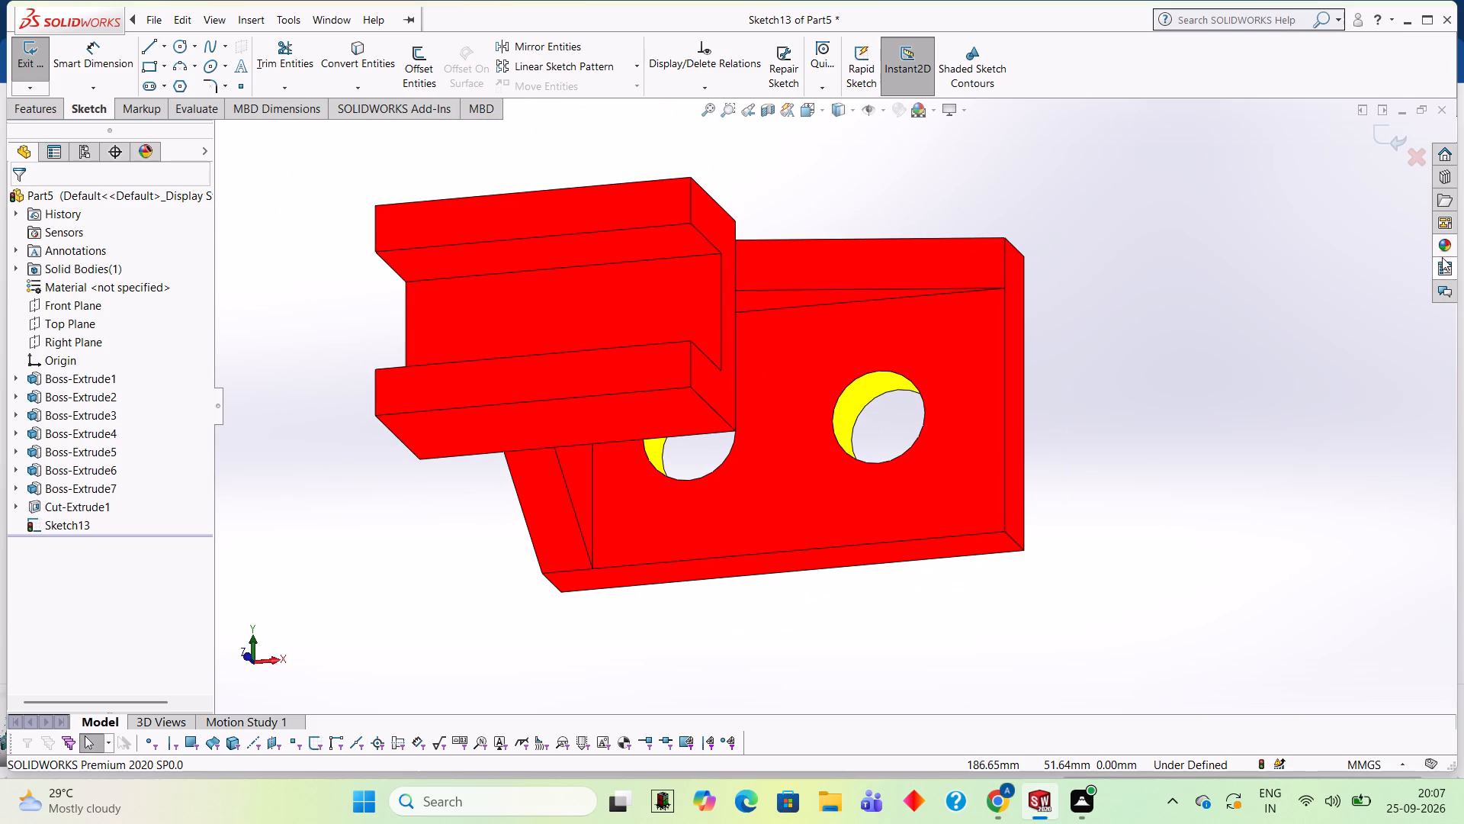
left_click(1455, 239)
left_click_drag(1295, 555, 643, 240)
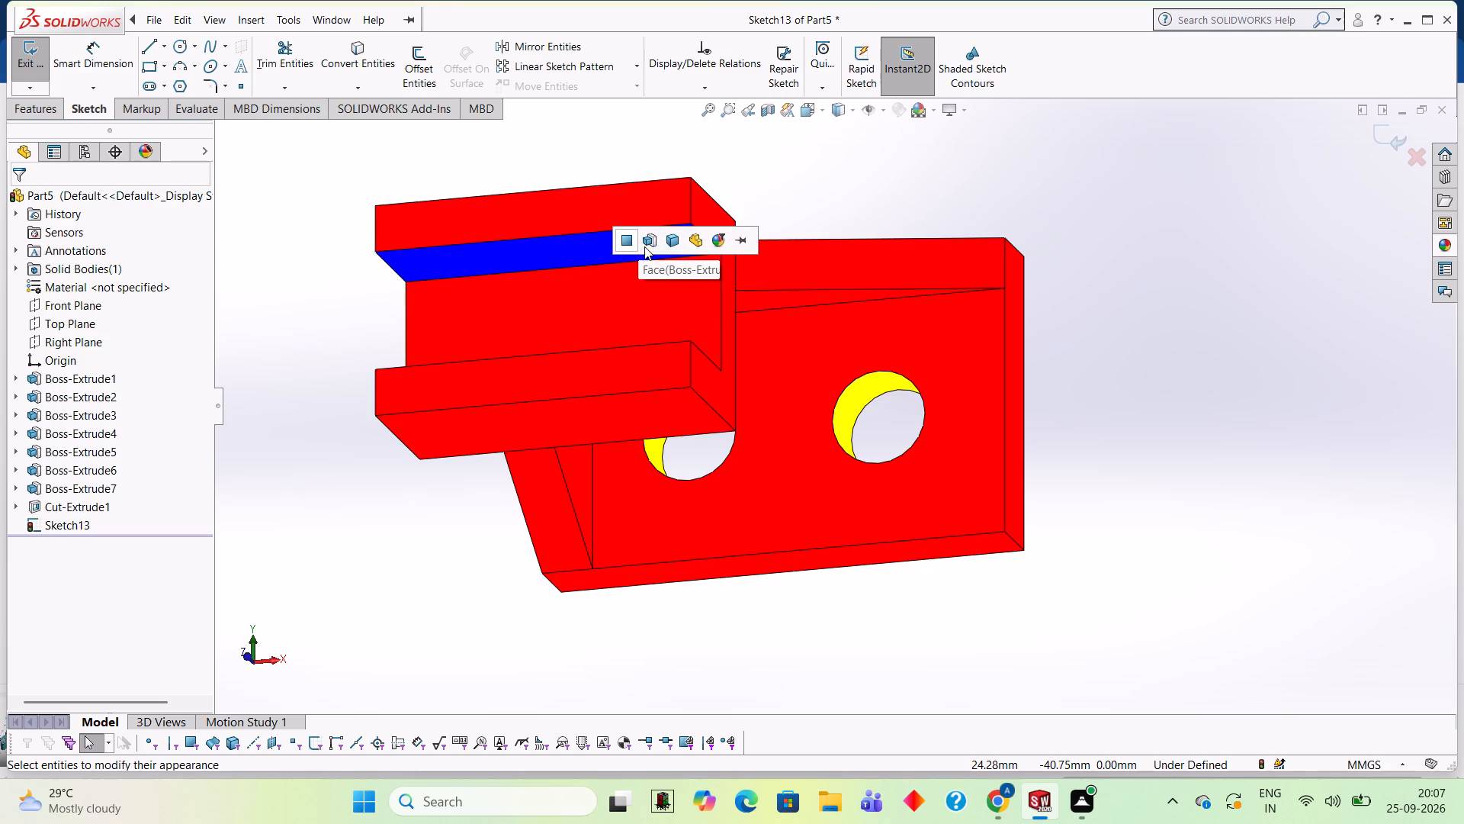
left_click(655, 243)
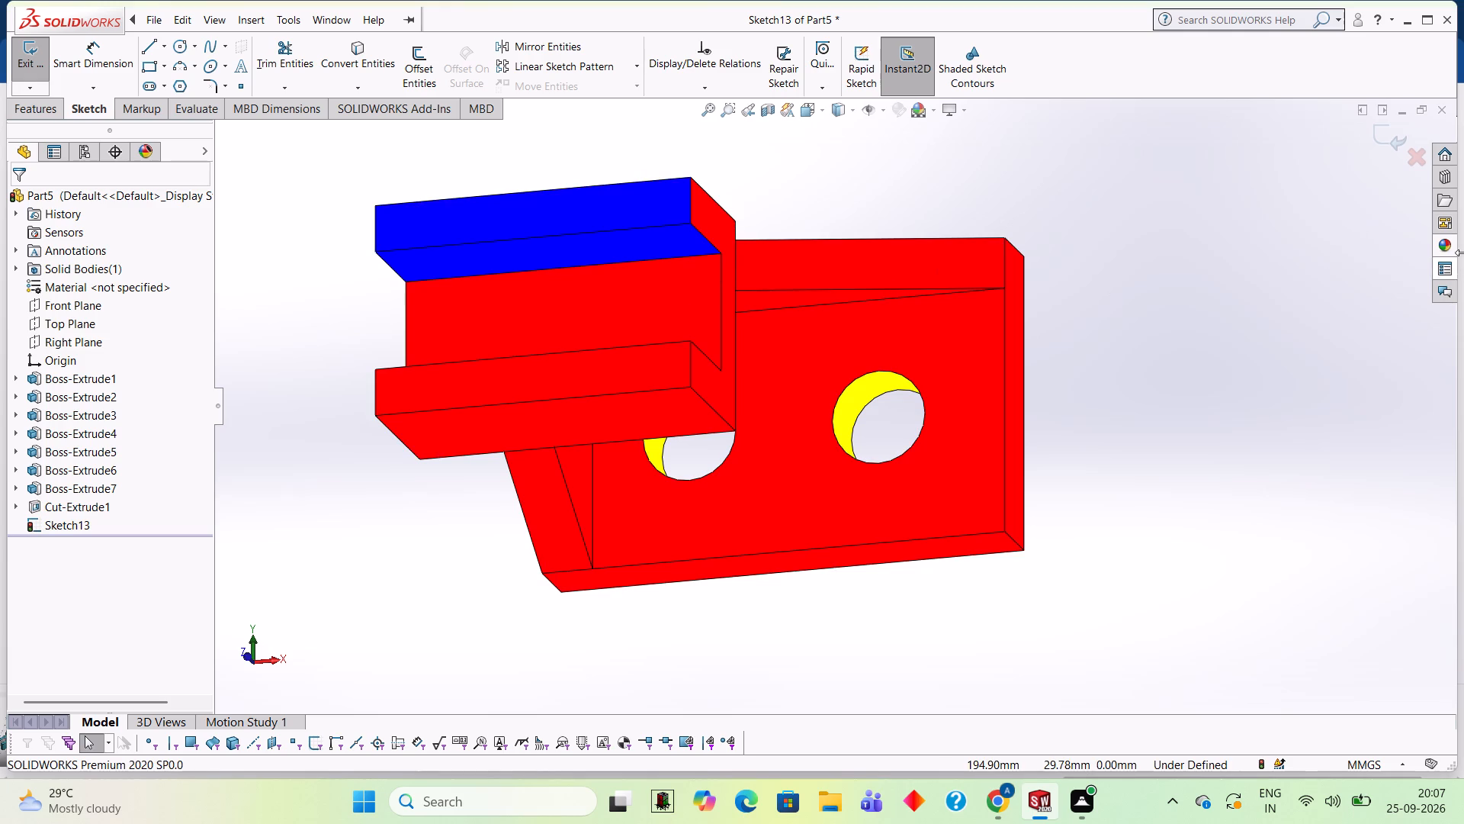
Apply the Blue LED appearance to the extrusion feature forming the channel section's connecting wall.
left_click(1444, 250)
left_click_drag(1302, 529, 661, 295)
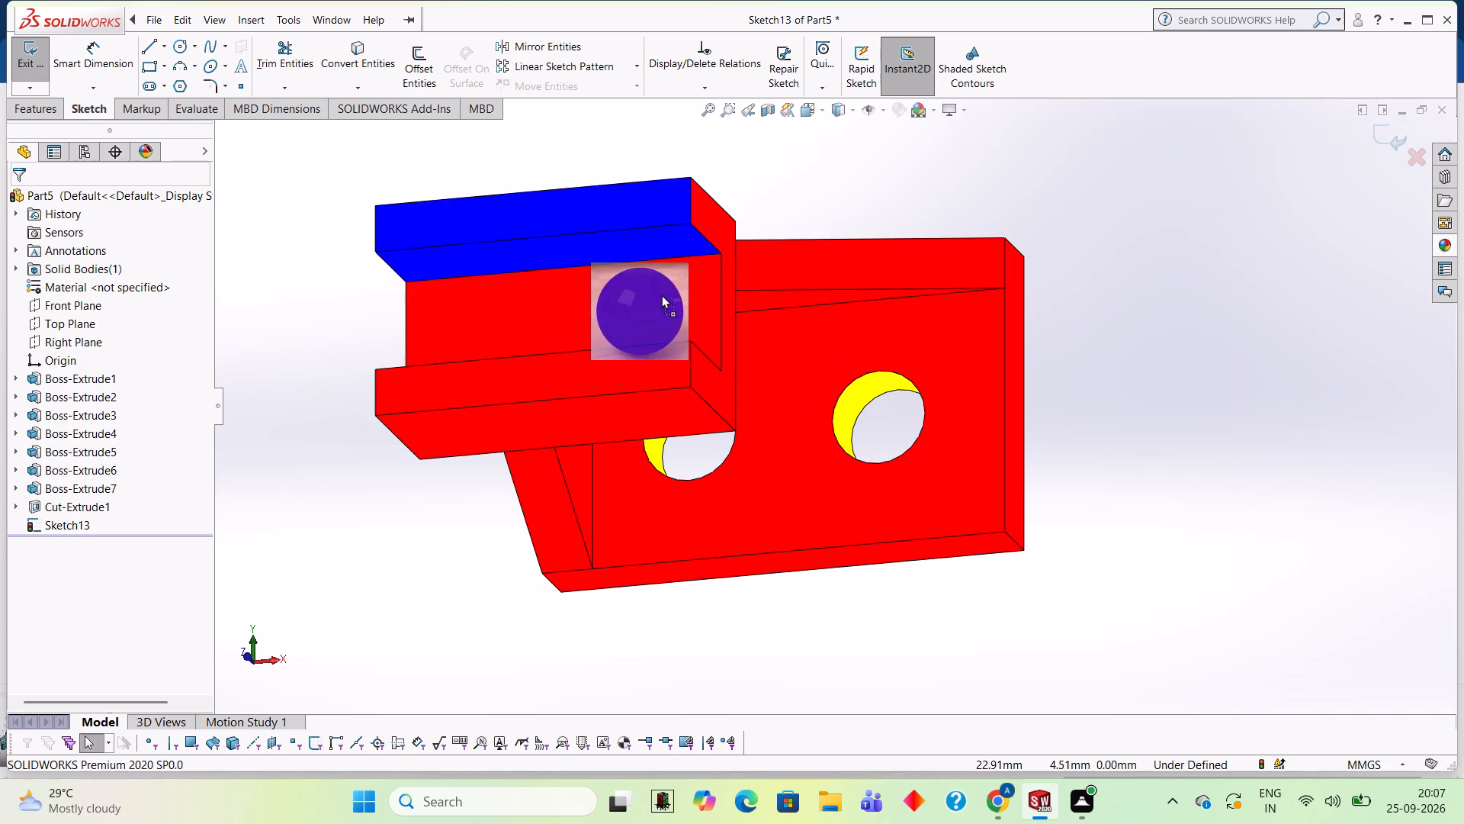
left_click_drag(661, 295, 660, 293)
left_click(660, 293)
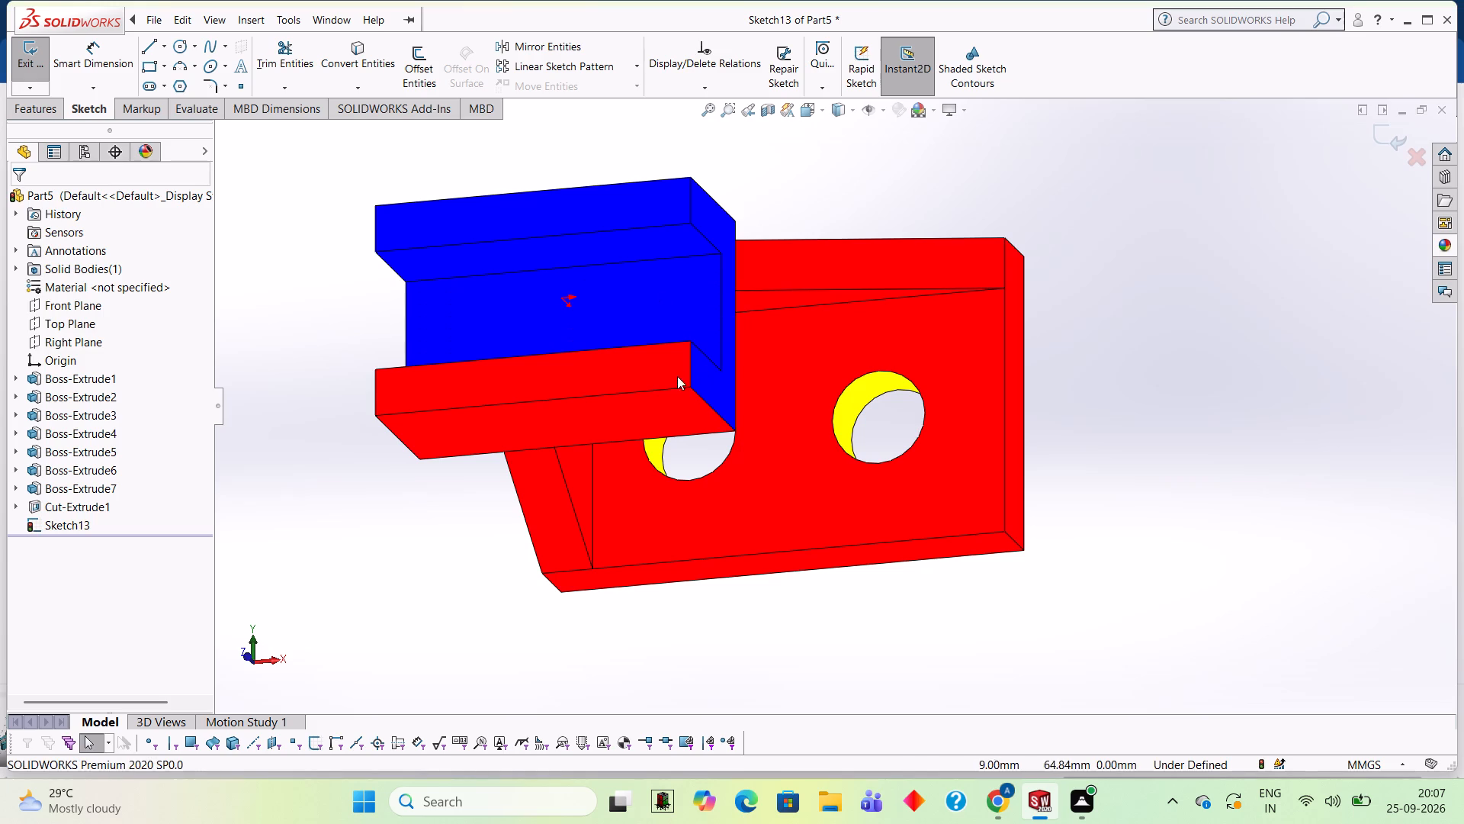
Apply the Blue LED appearance to the Boss-Extrude6 feature forming the channel section's lower flange.
left_click(1439, 246)
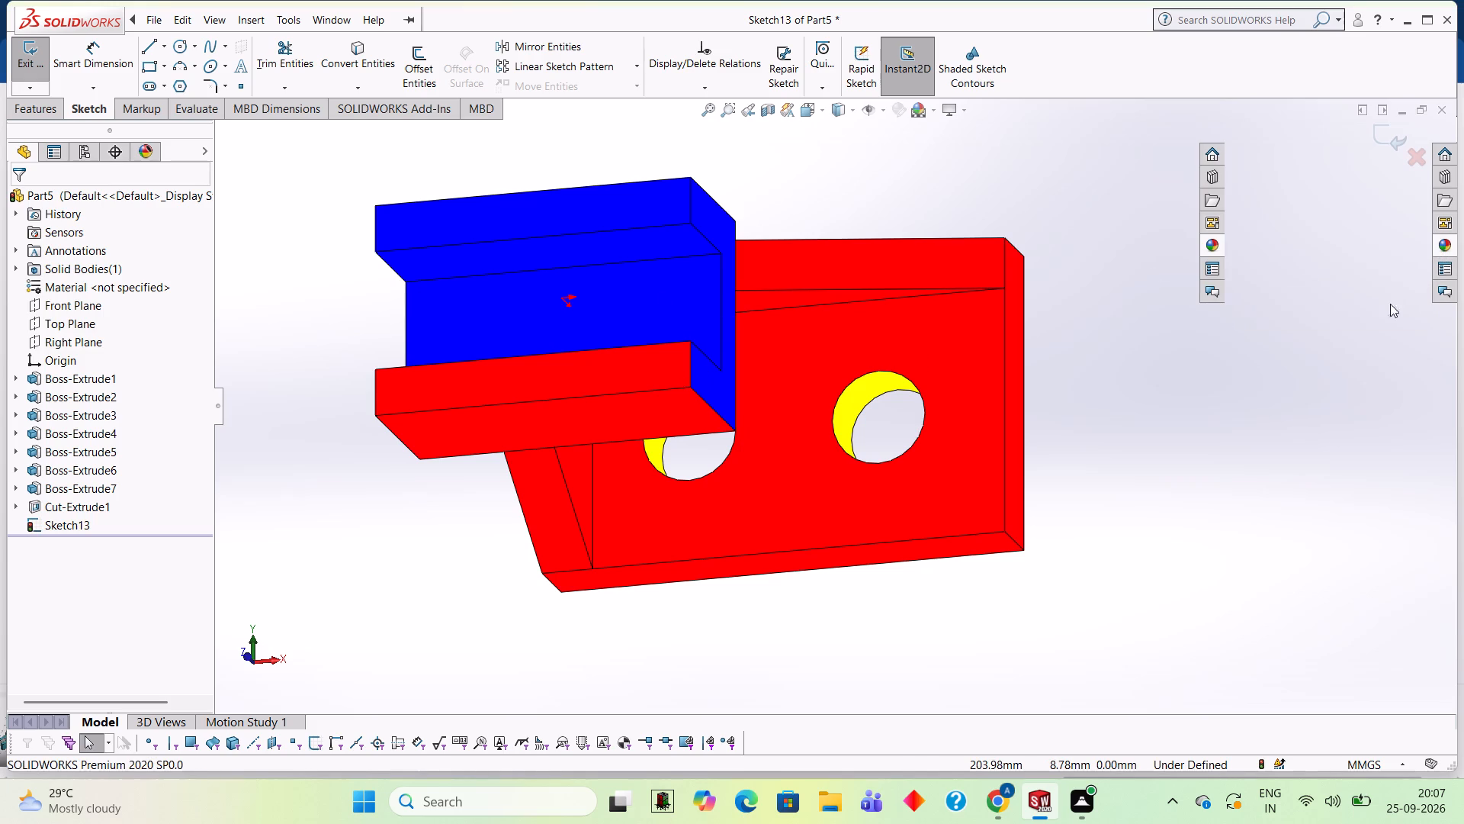
left_click_drag(1278, 525, 595, 340)
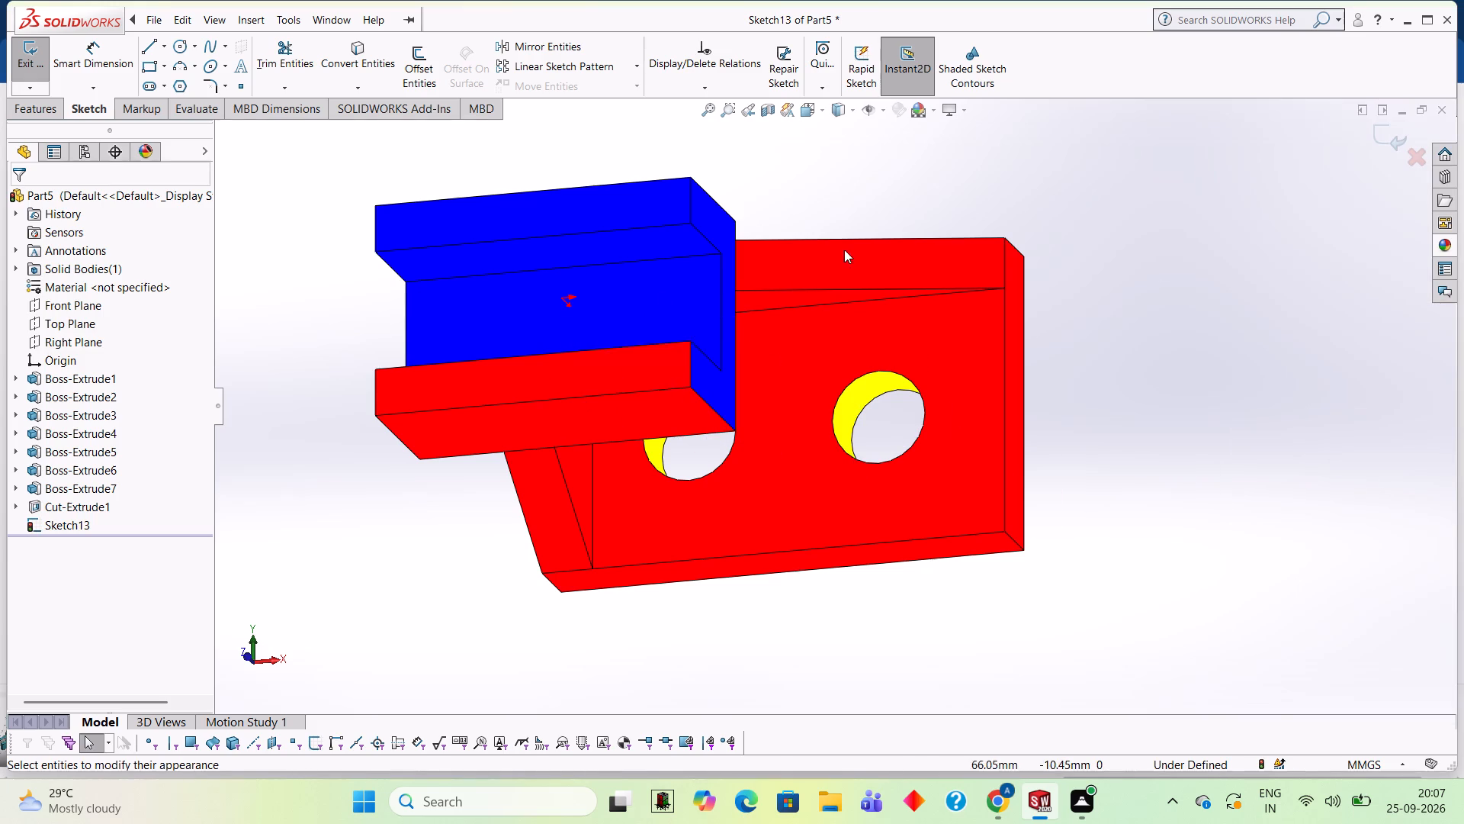
middle_click_drag(847, 249, 851, 237)
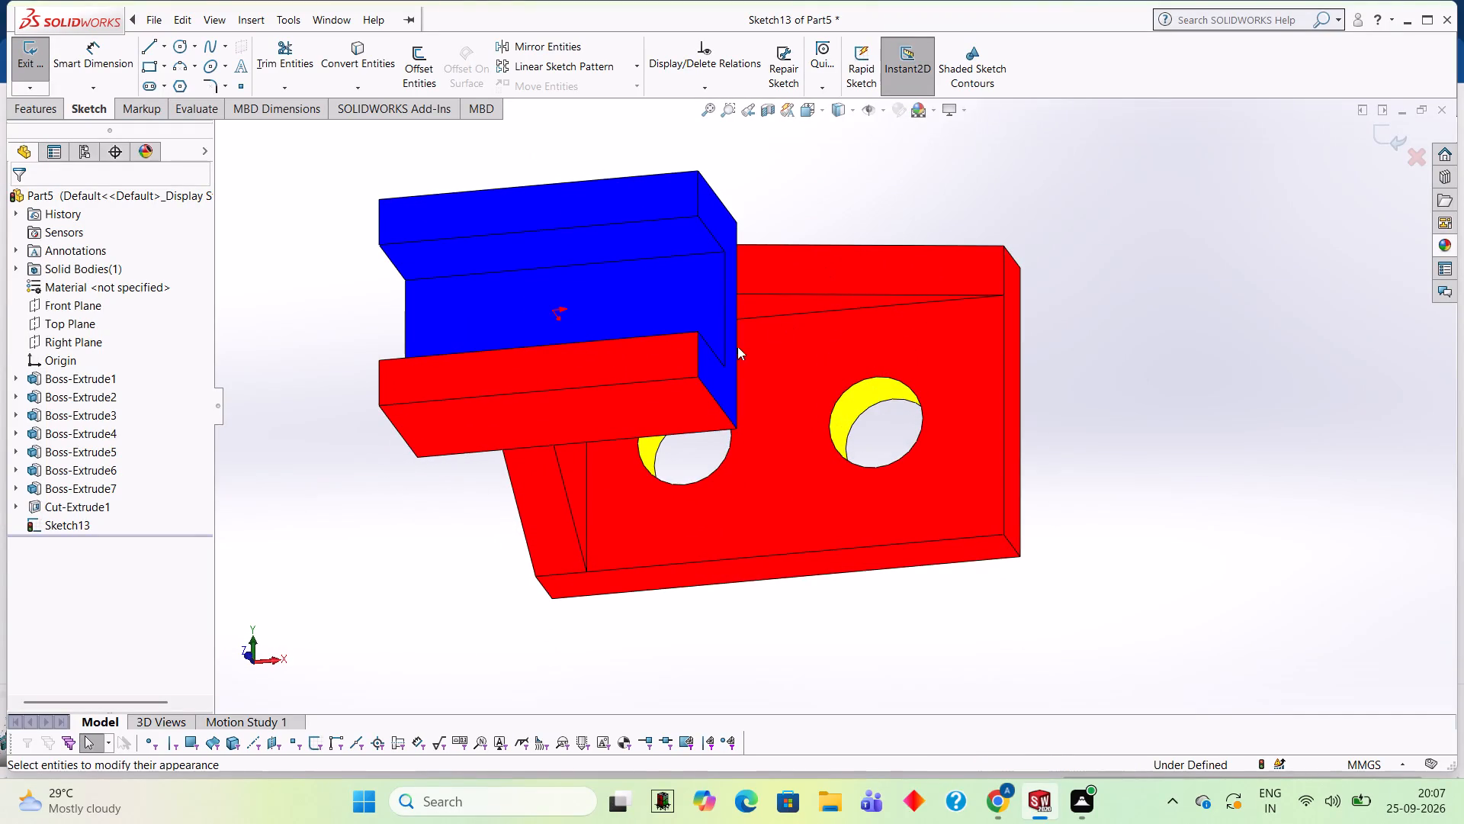
scroll(735, 348, "down", 1)
left_click(1456, 243)
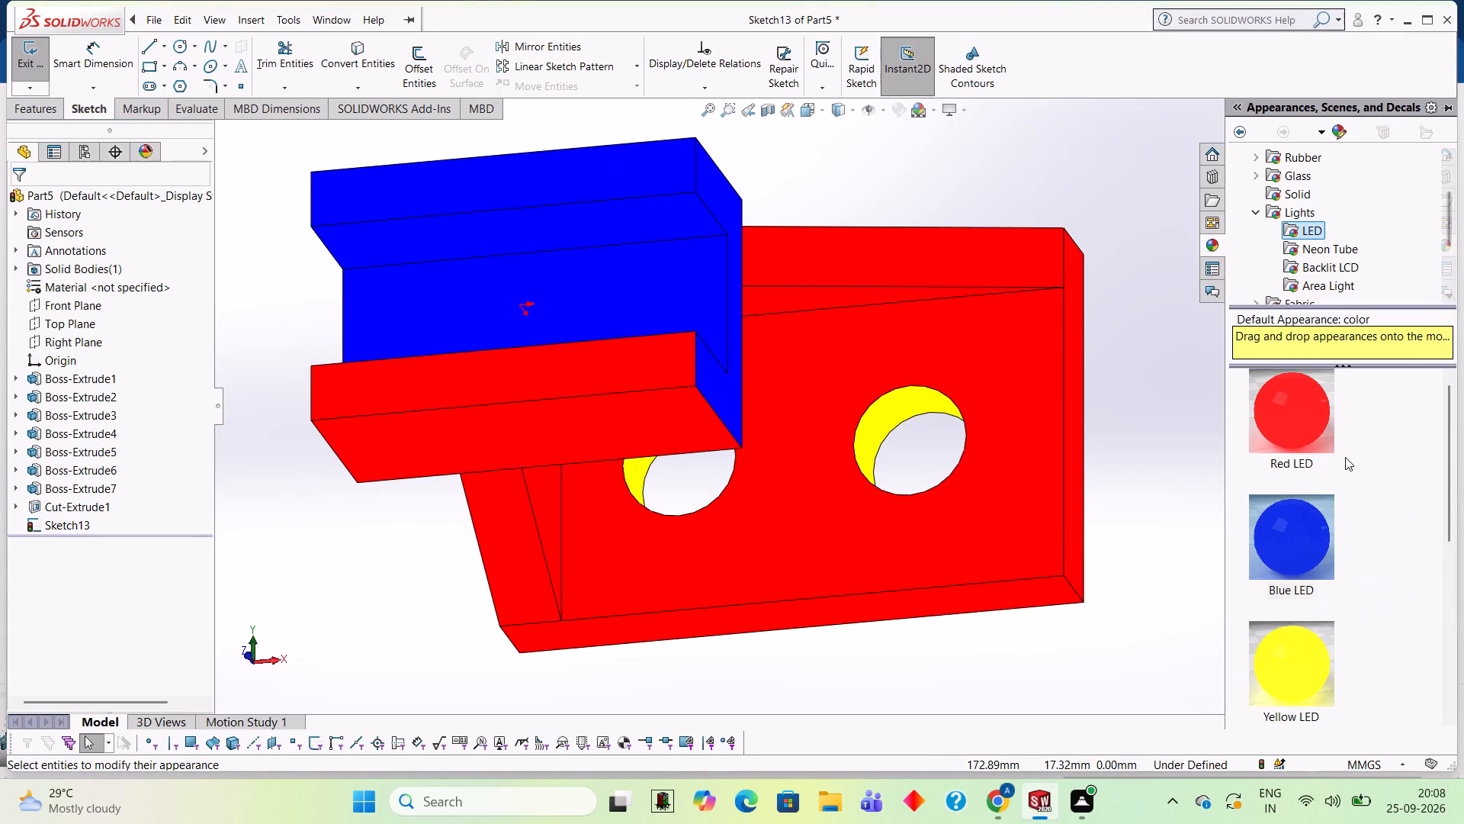
left_click_drag(1311, 523, 497, 364)
left_click(497, 364)
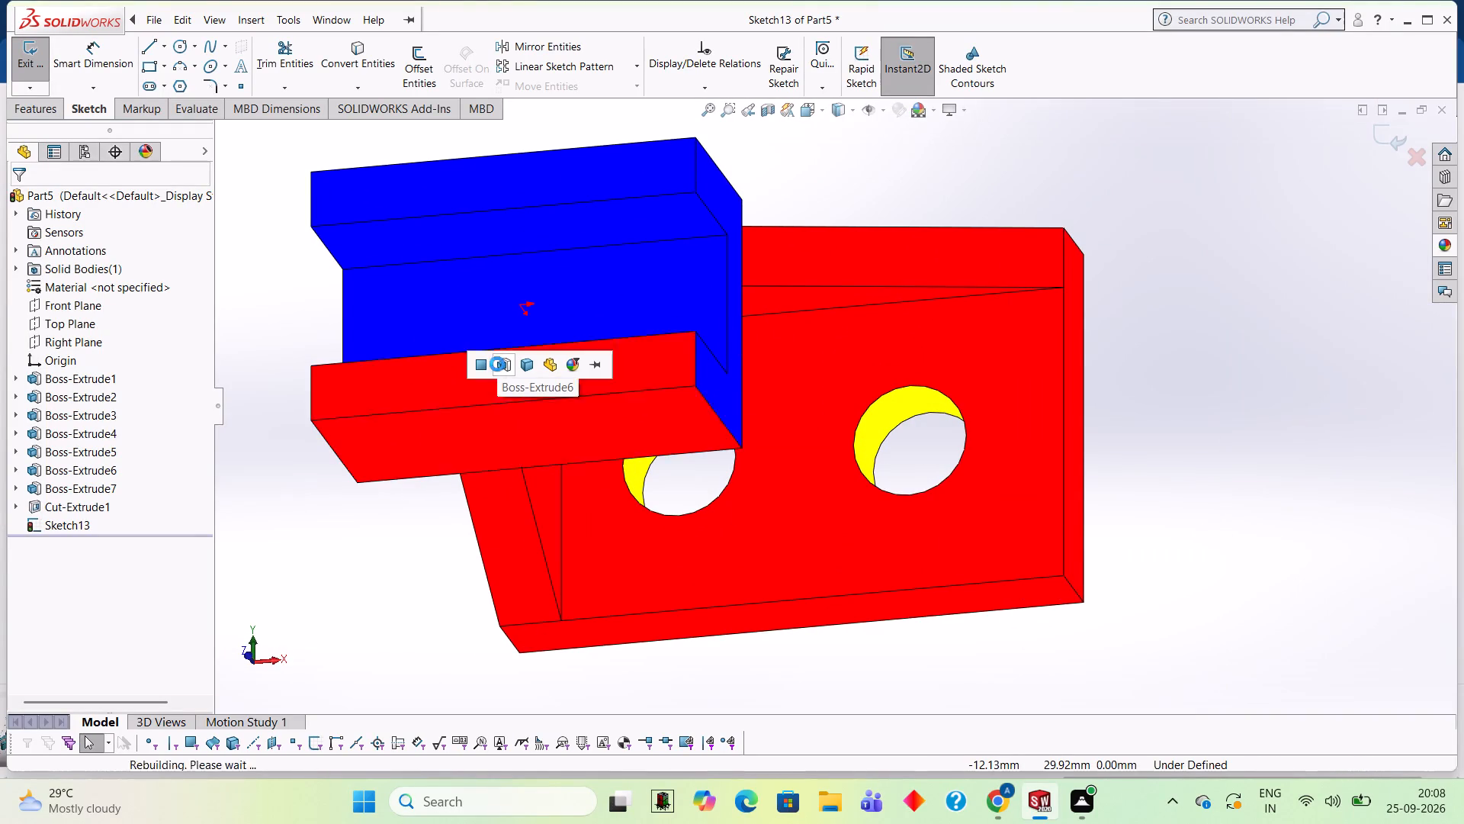
middle_click_drag(873, 269, 897, 295)
middle_click_drag(889, 370, 911, 450)
middle_click_drag(905, 318, 893, 492)
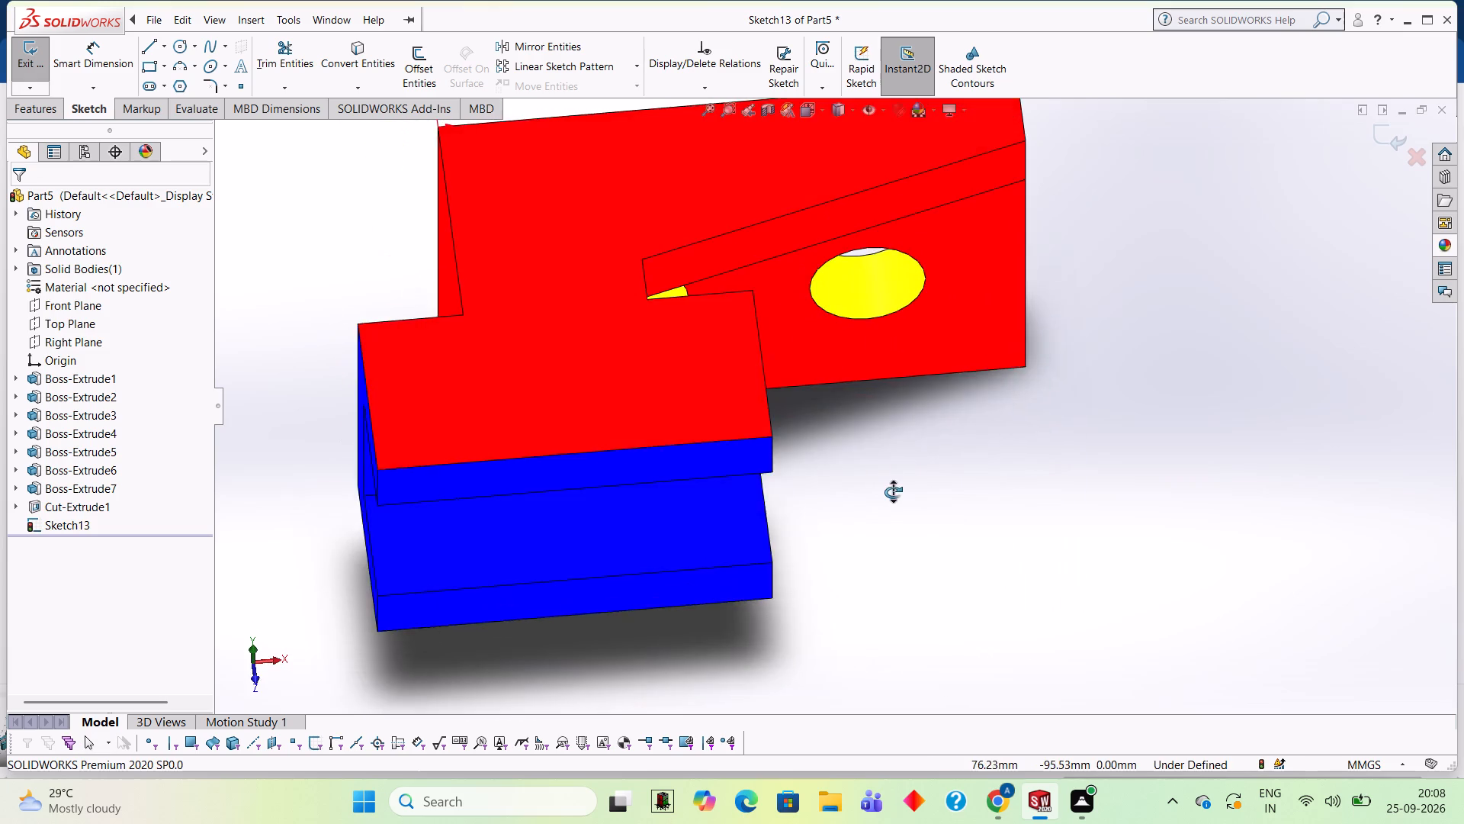
Examine the coloured bracket from several sides, covering the channel section, the triangular supports and the two through holes.
middle_click_drag(893, 492, 869, 221)
middle_click_drag(860, 392, 875, 262)
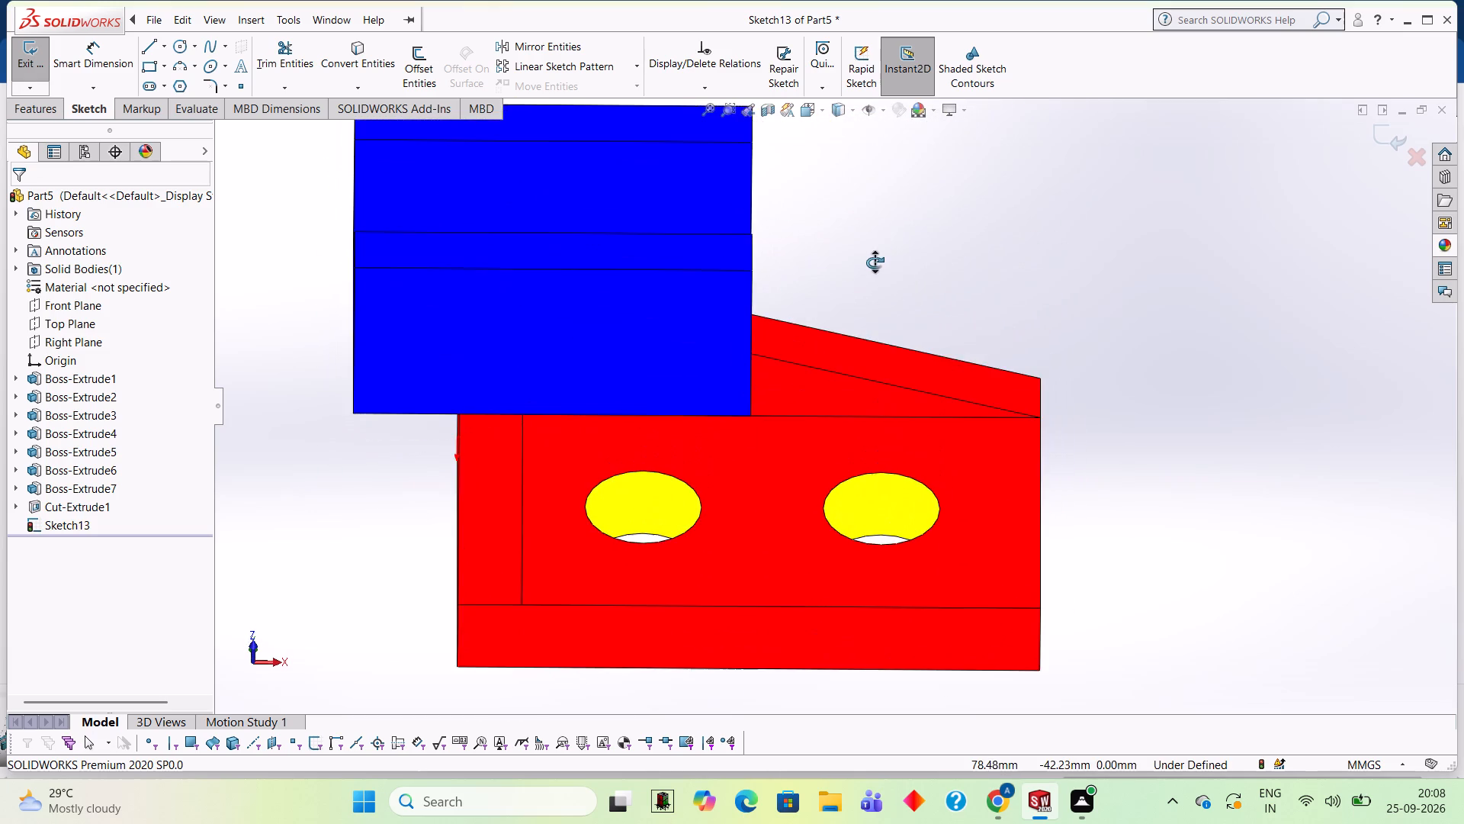
middle_click_drag(875, 262, 872, 260)
scroll(872, 260, "up", 2)
middle_click_drag(872, 260, 896, 181)
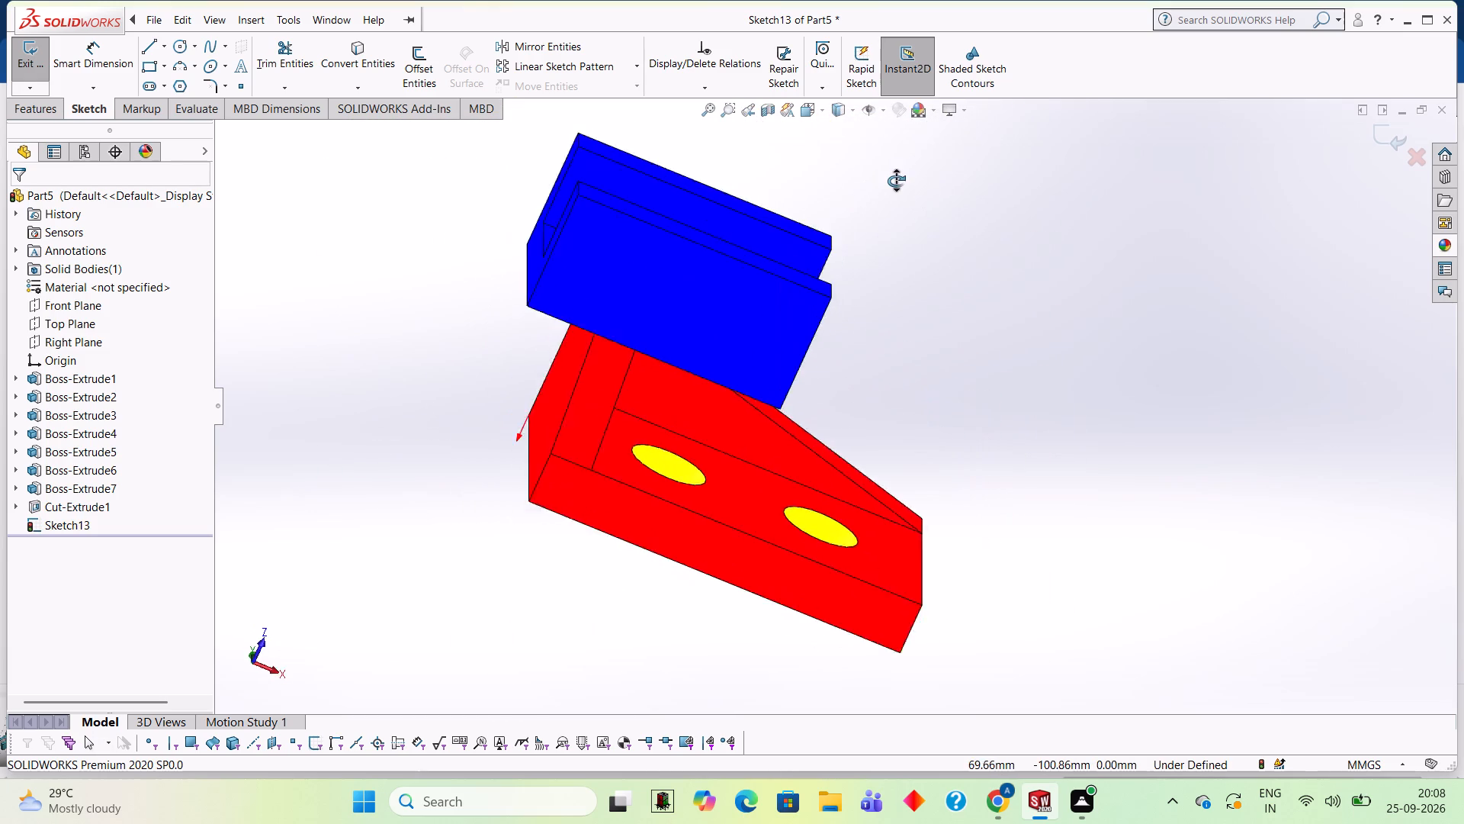
middle_click_drag(896, 181, 890, 177)
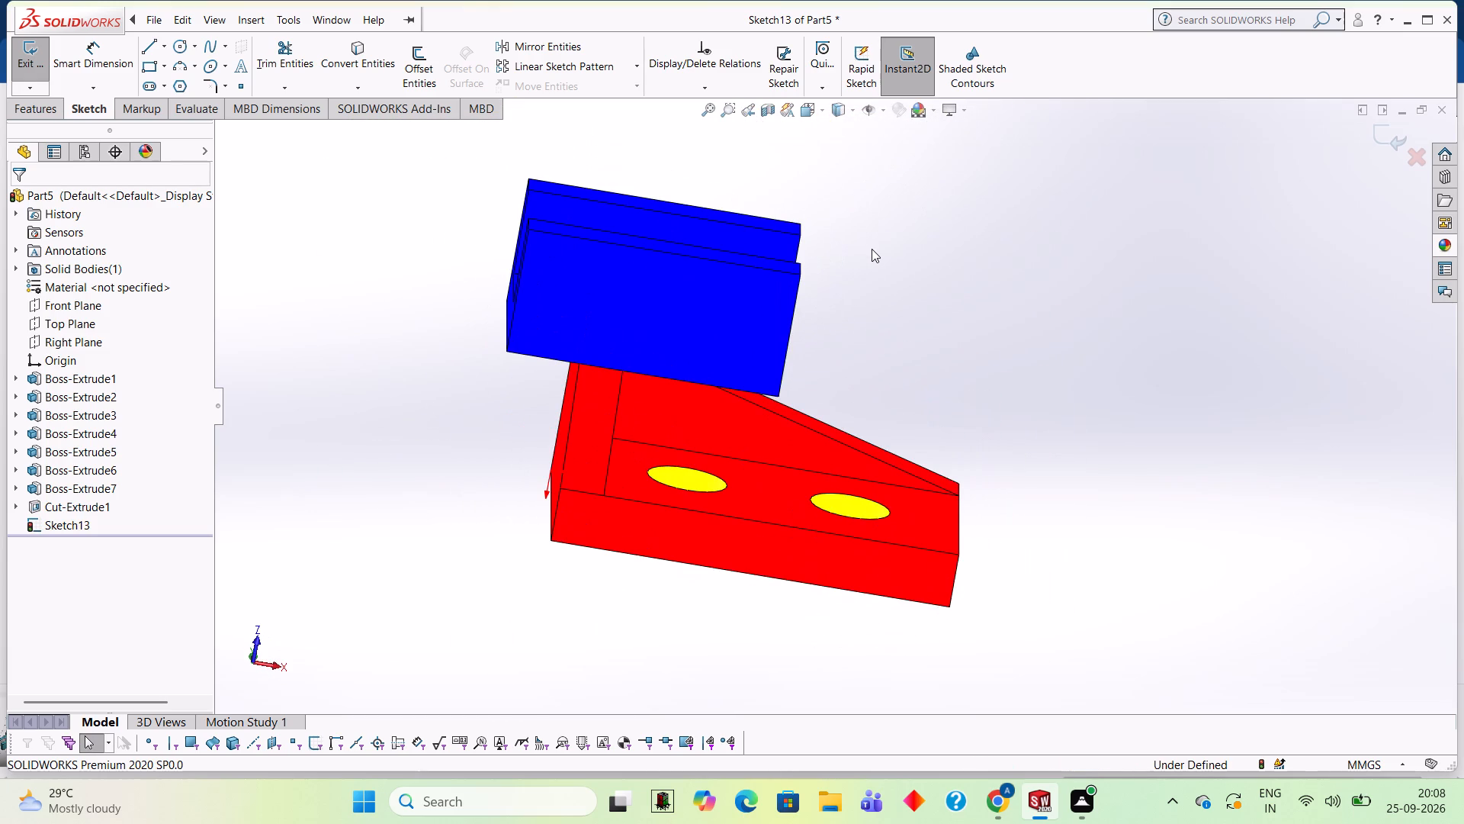
middle_click_drag(950, 264, 921, 254)
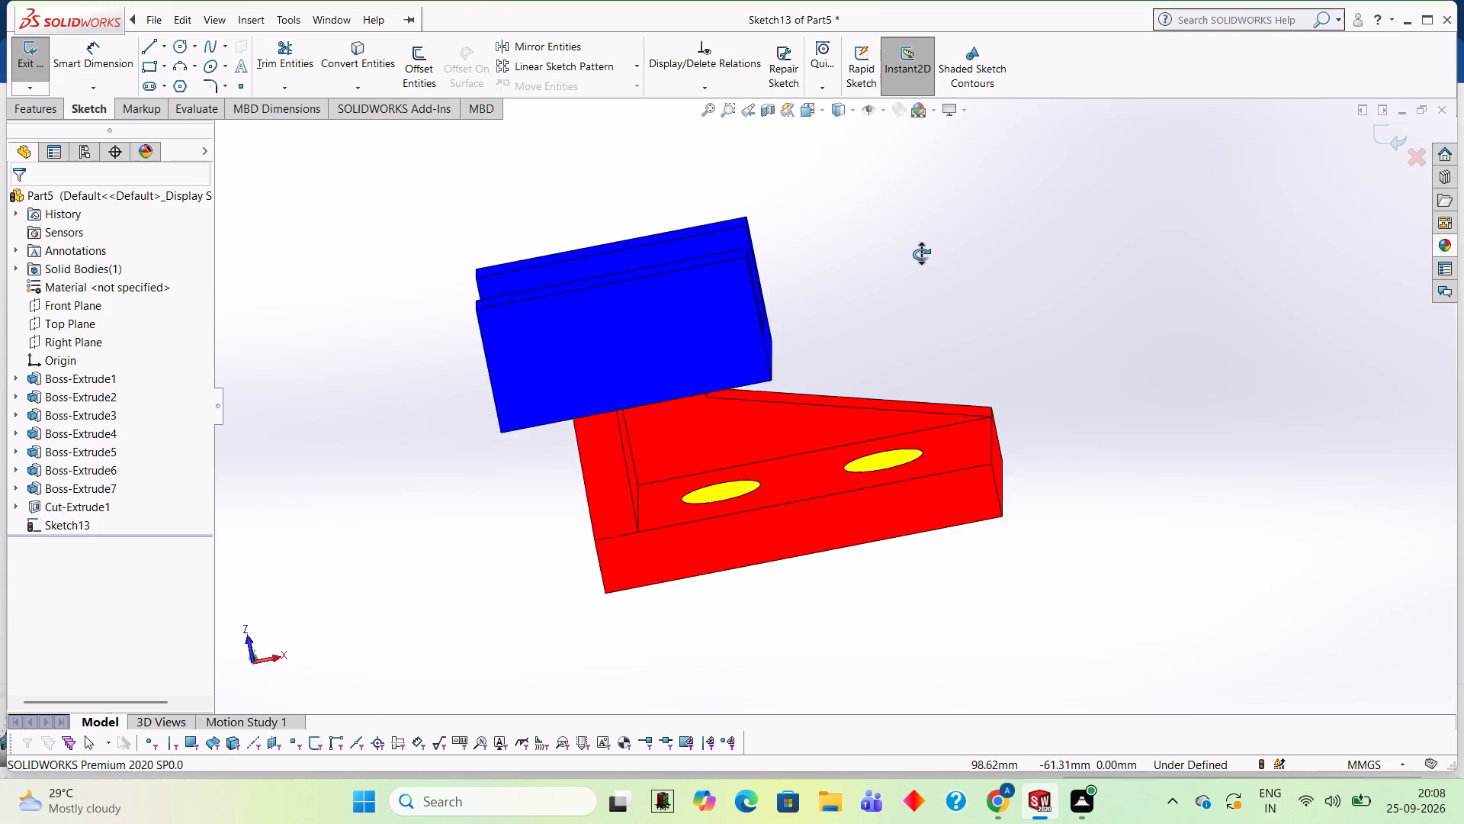
middle_click_drag(921, 254, 928, 258)
scroll(920, 286, "up", 1)
middle_click_drag(920, 286, 935, 295)
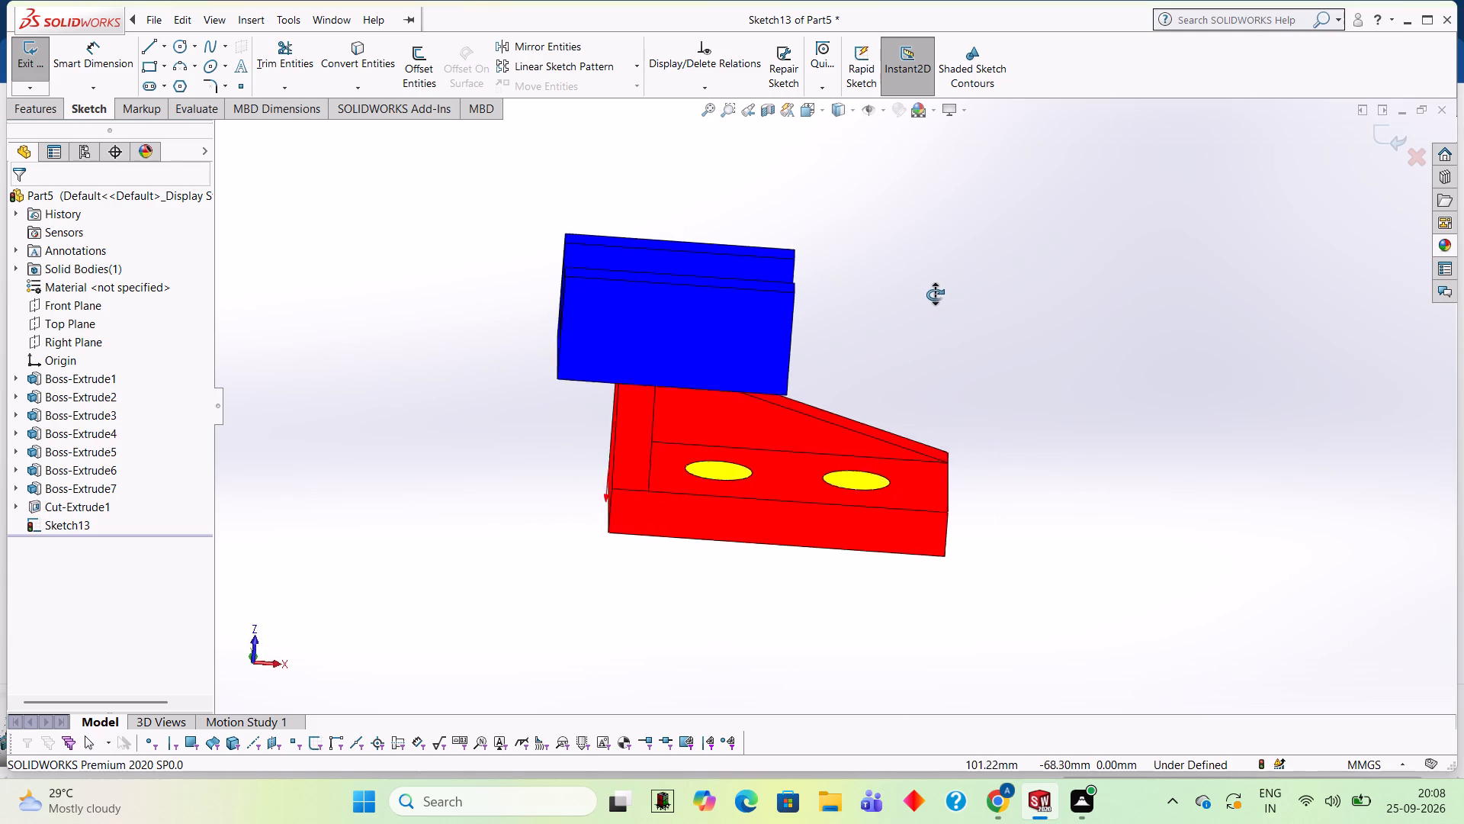
middle_click_drag(935, 295, 937, 295)
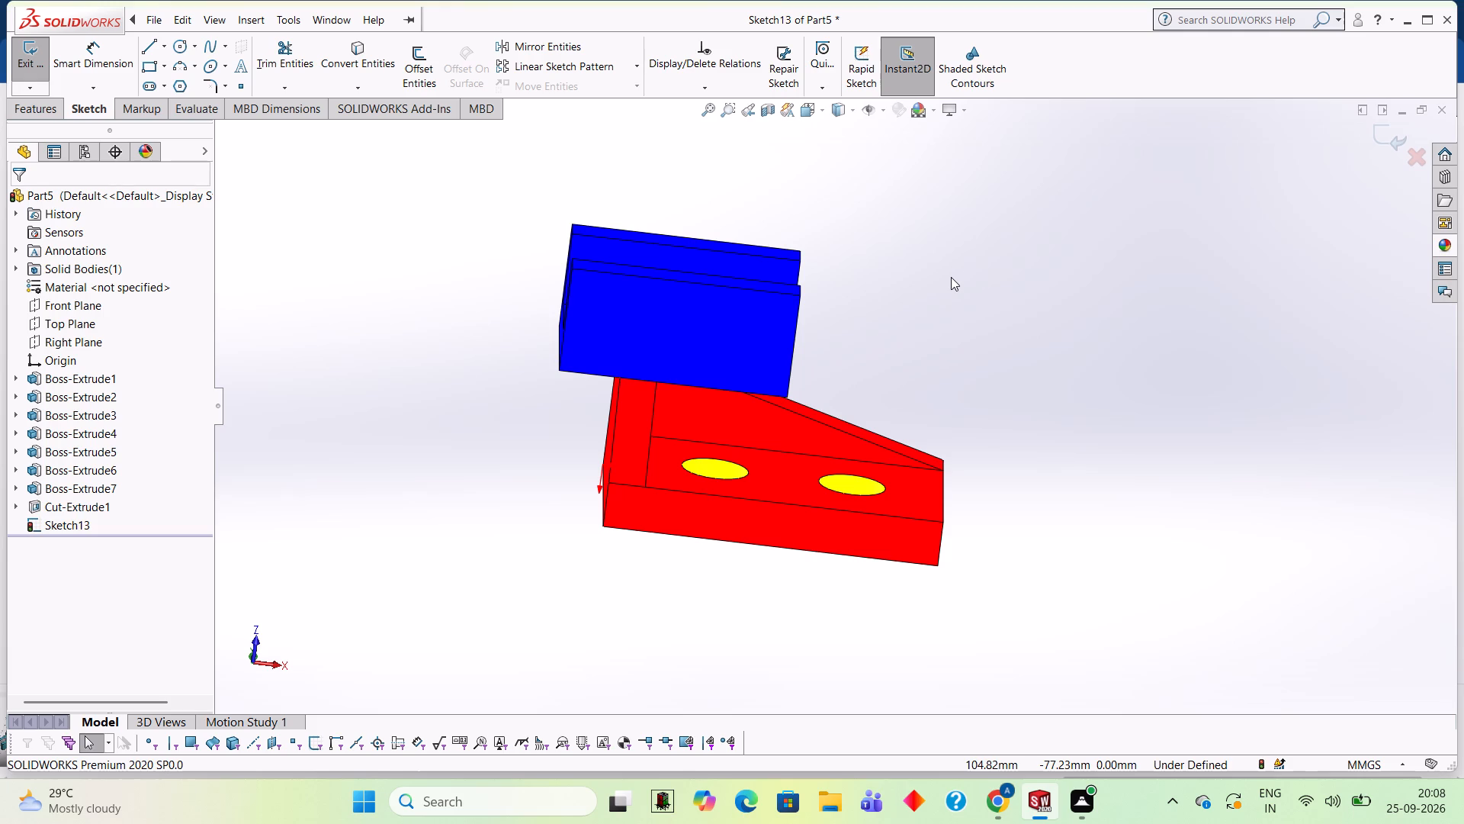
middle_click_drag(796, 195, 913, 320)
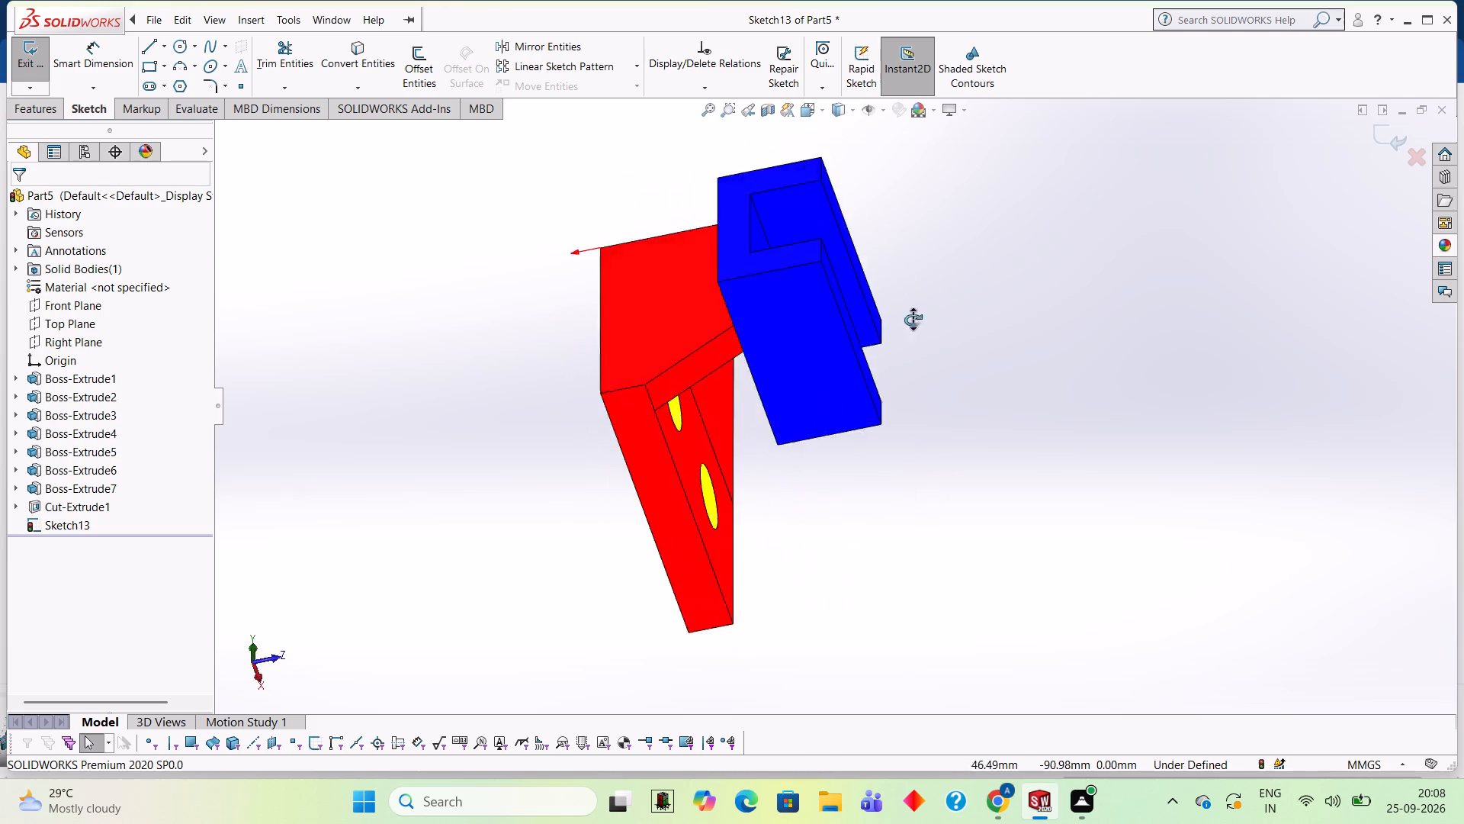
middle_click_drag(913, 320, 751, 267)
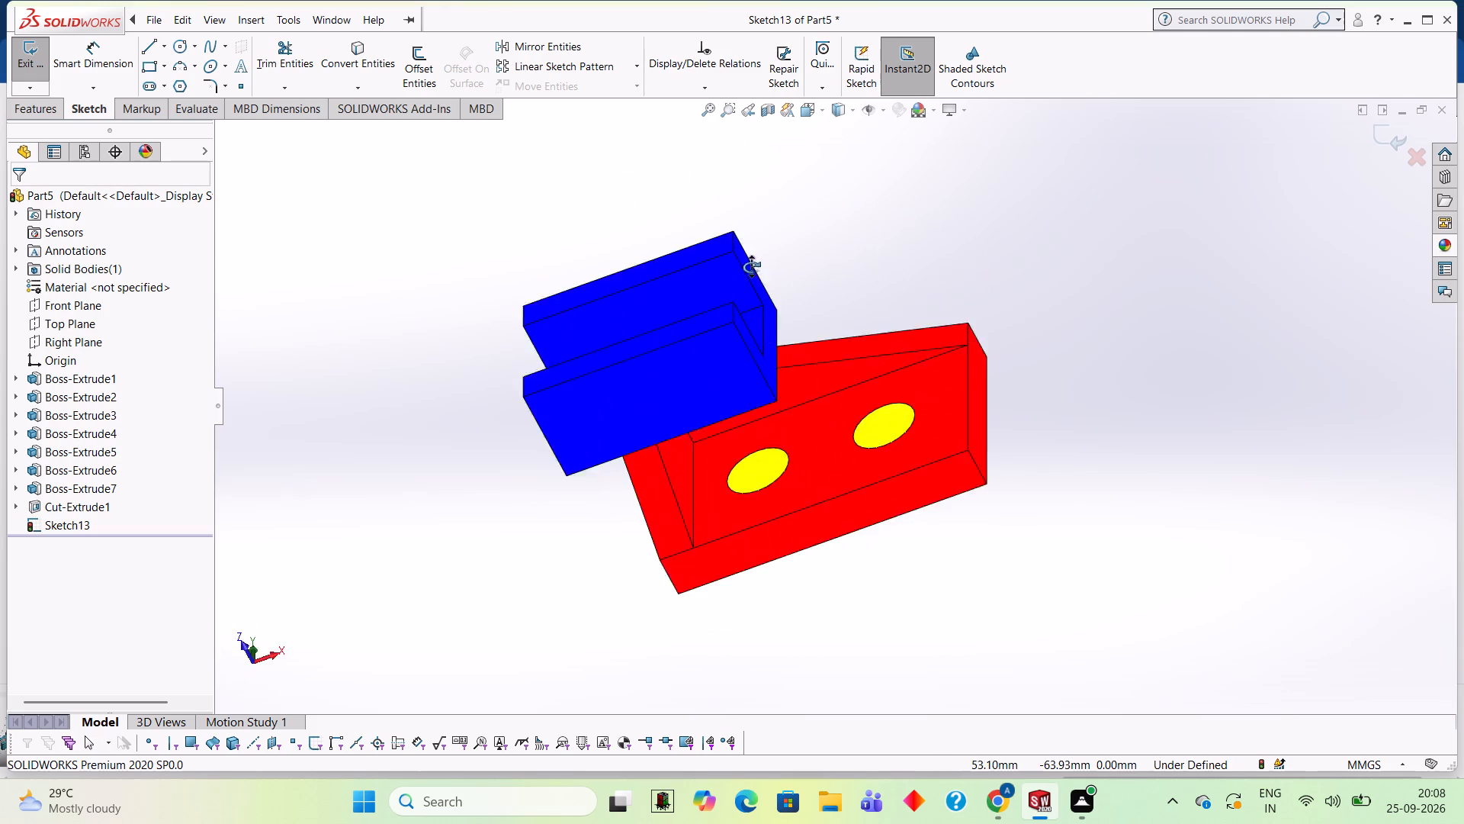
middle_click_drag(751, 267, 734, 349)
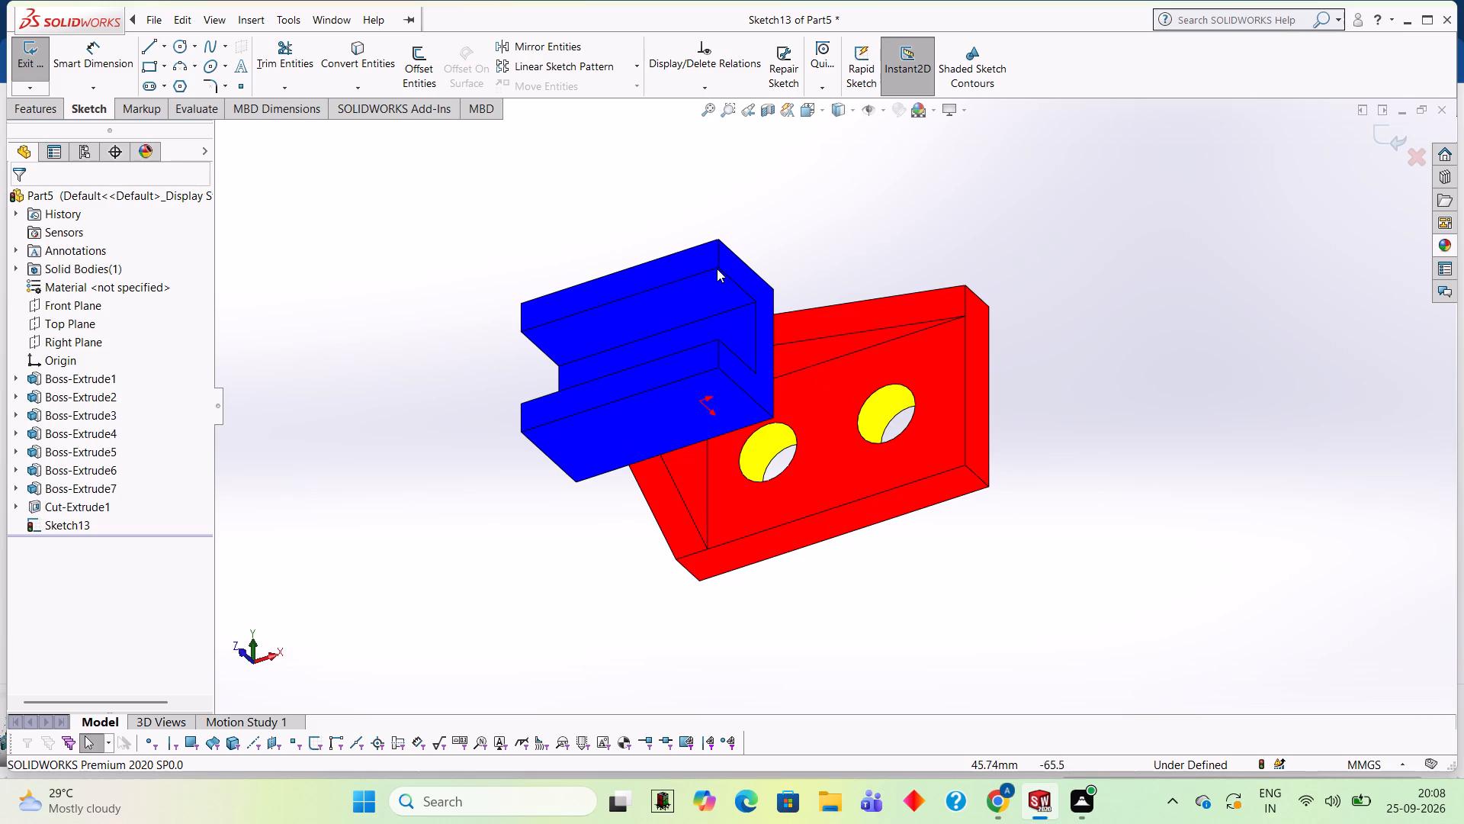
middle_click_drag(862, 243, 875, 249)
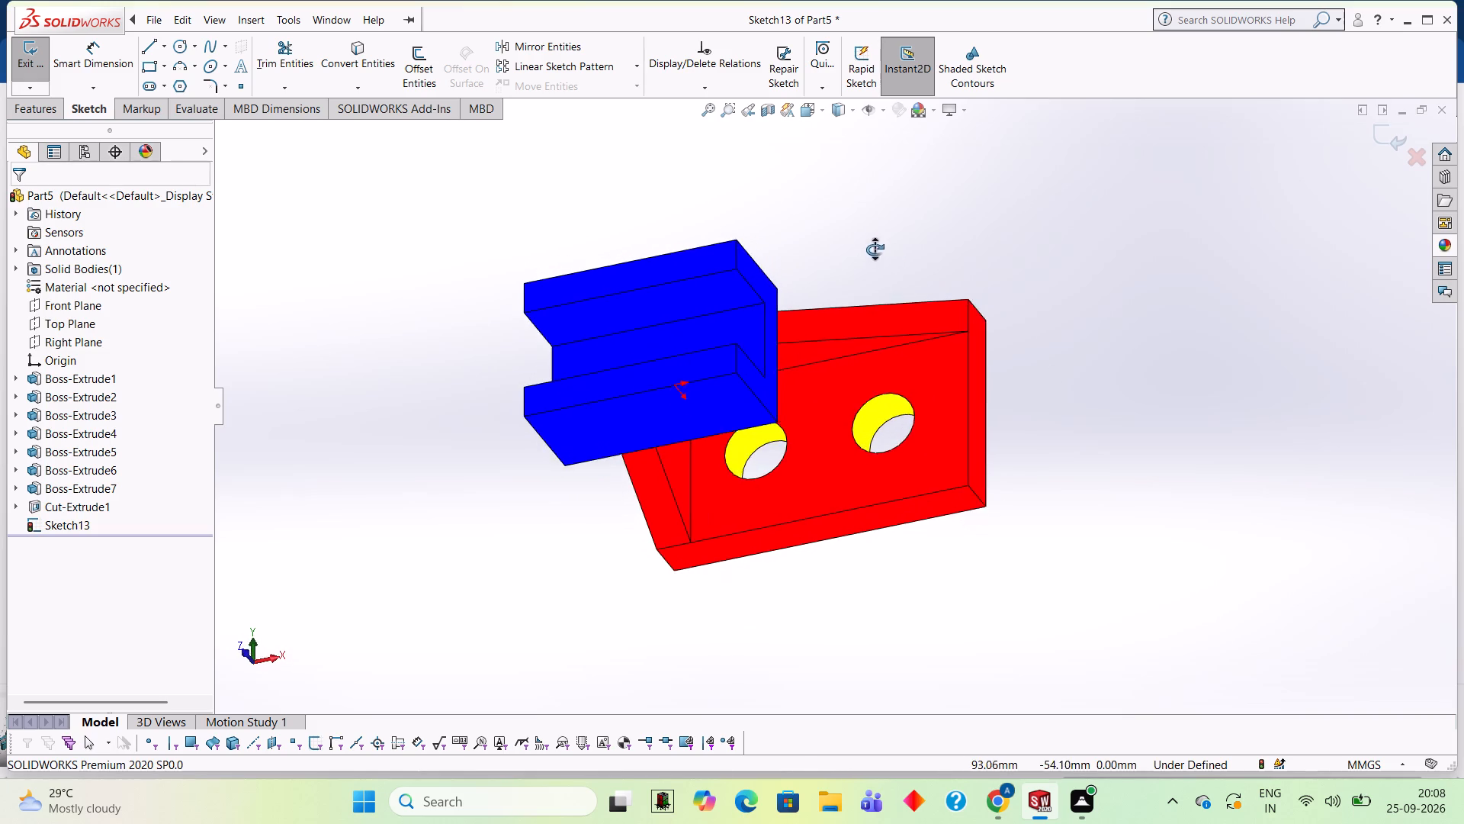
middle_click_drag(875, 249, 814, 327)
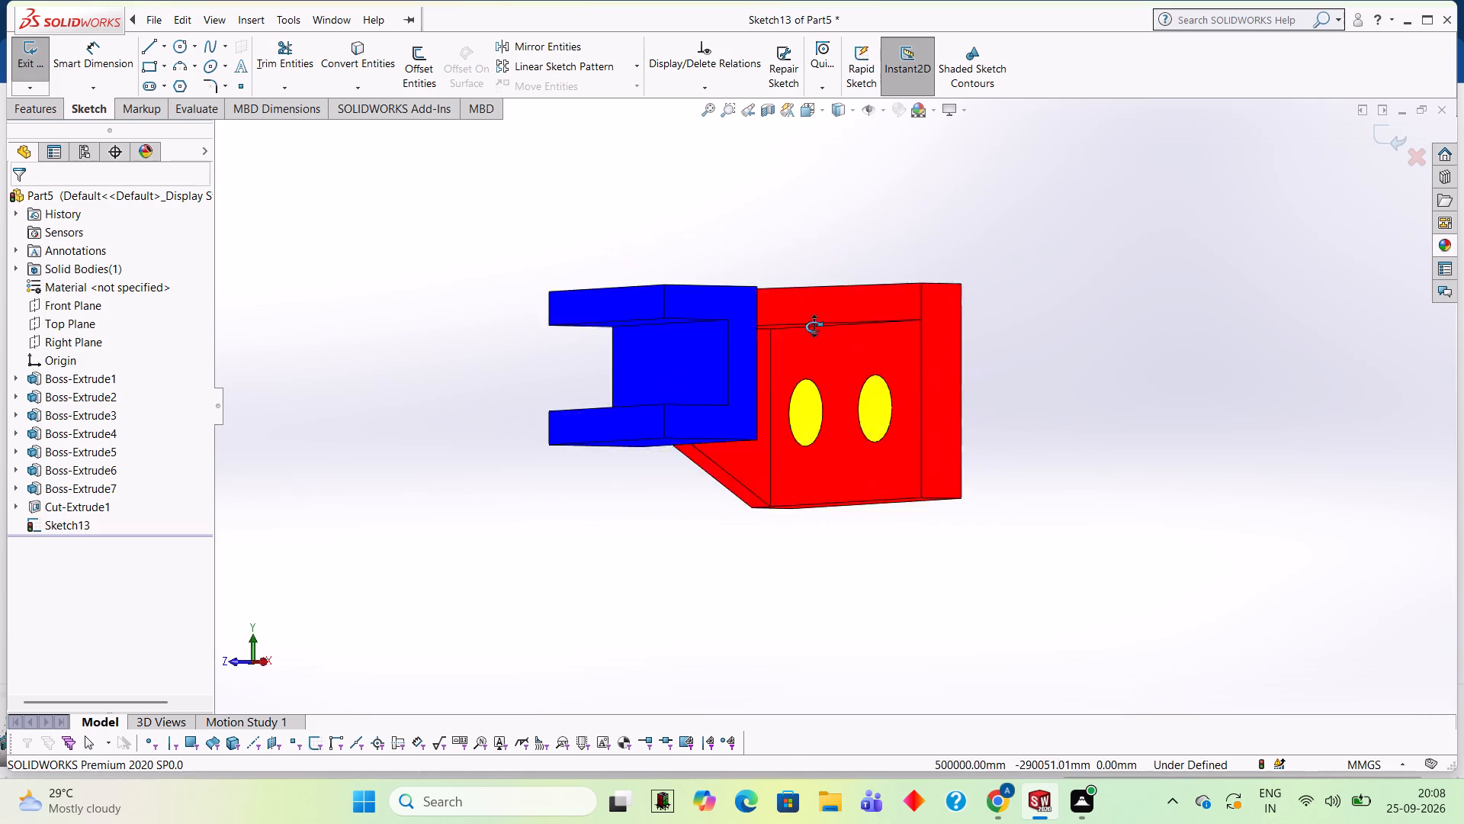
middle_click_drag(814, 327, 956, 181)
middle_click_drag(913, 323, 907, 285)
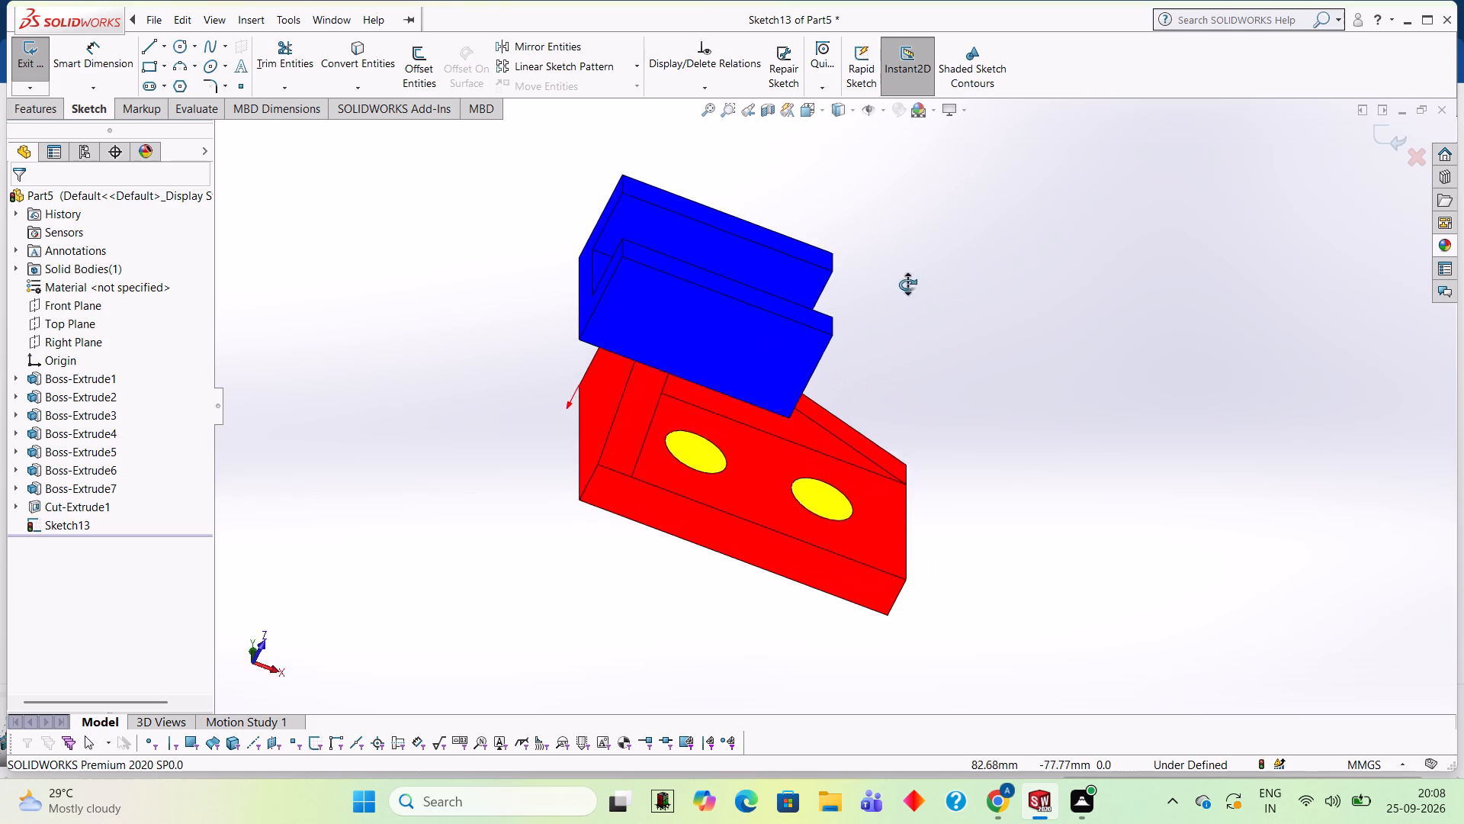
middle_click_drag(907, 285, 902, 220)
middle_click_drag(898, 379, 865, 261)
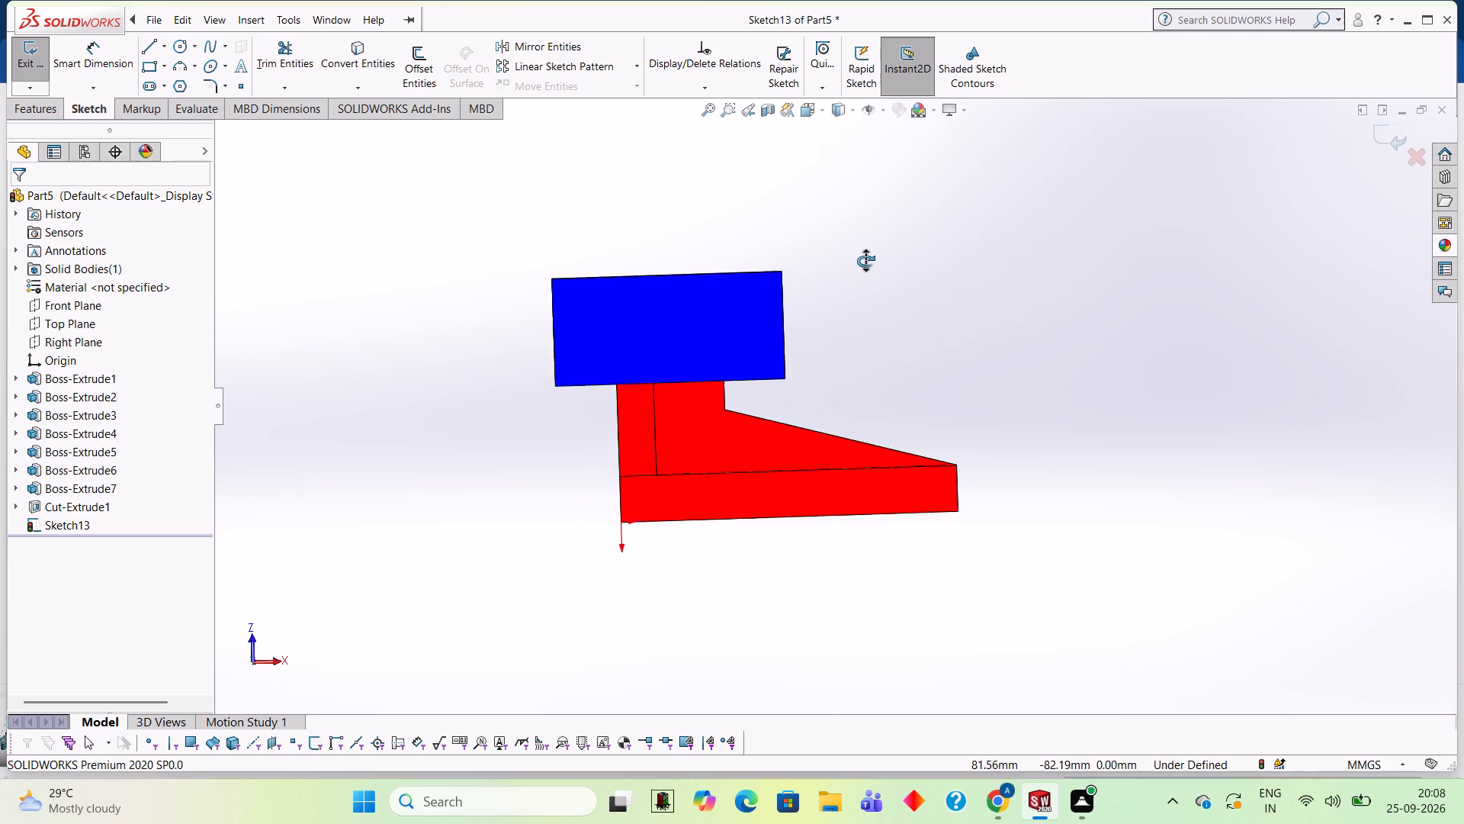
middle_click_drag(865, 261, 868, 261)
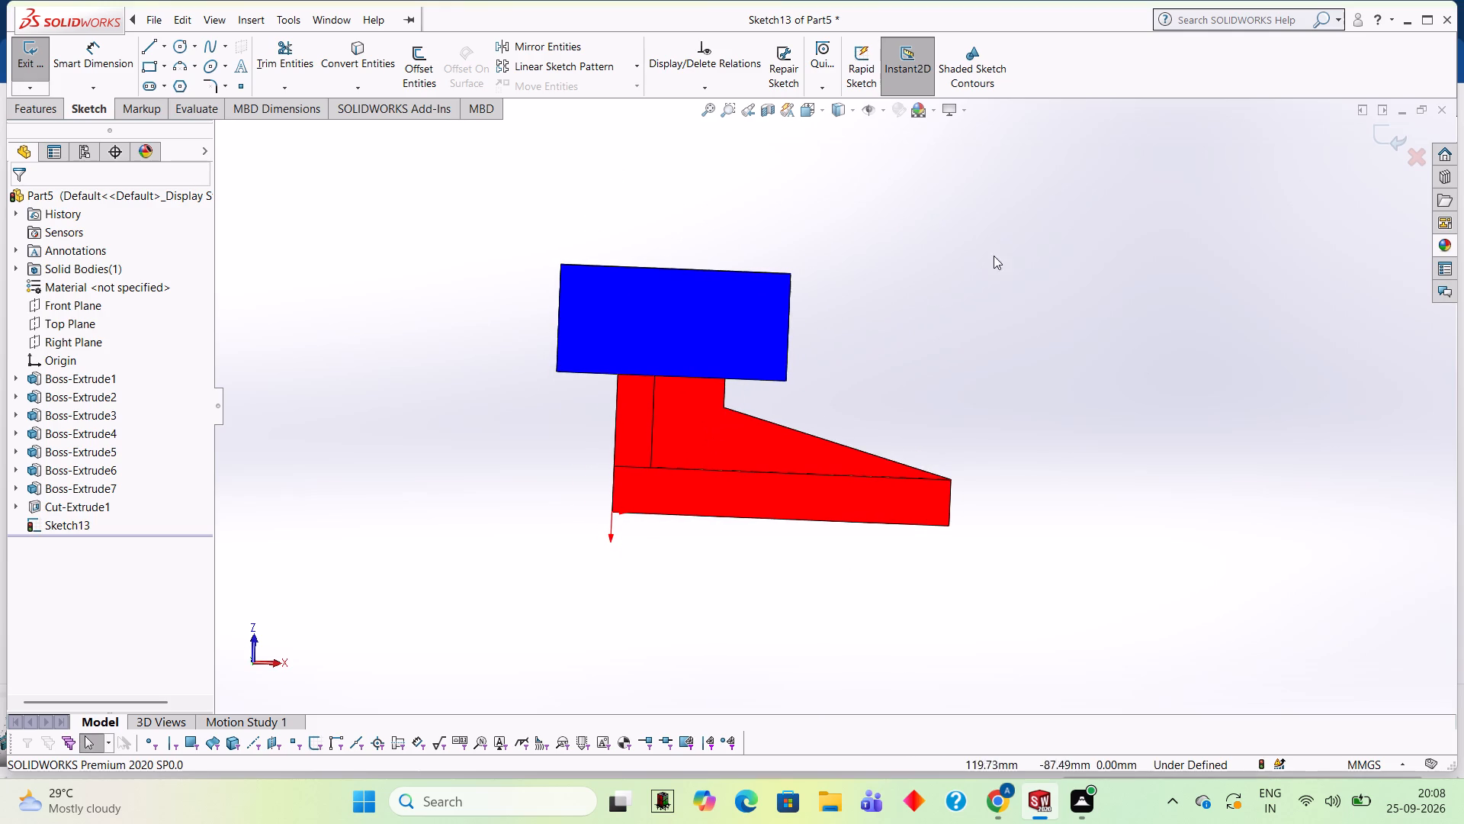
middle_click_drag(1107, 294, 962, 636)
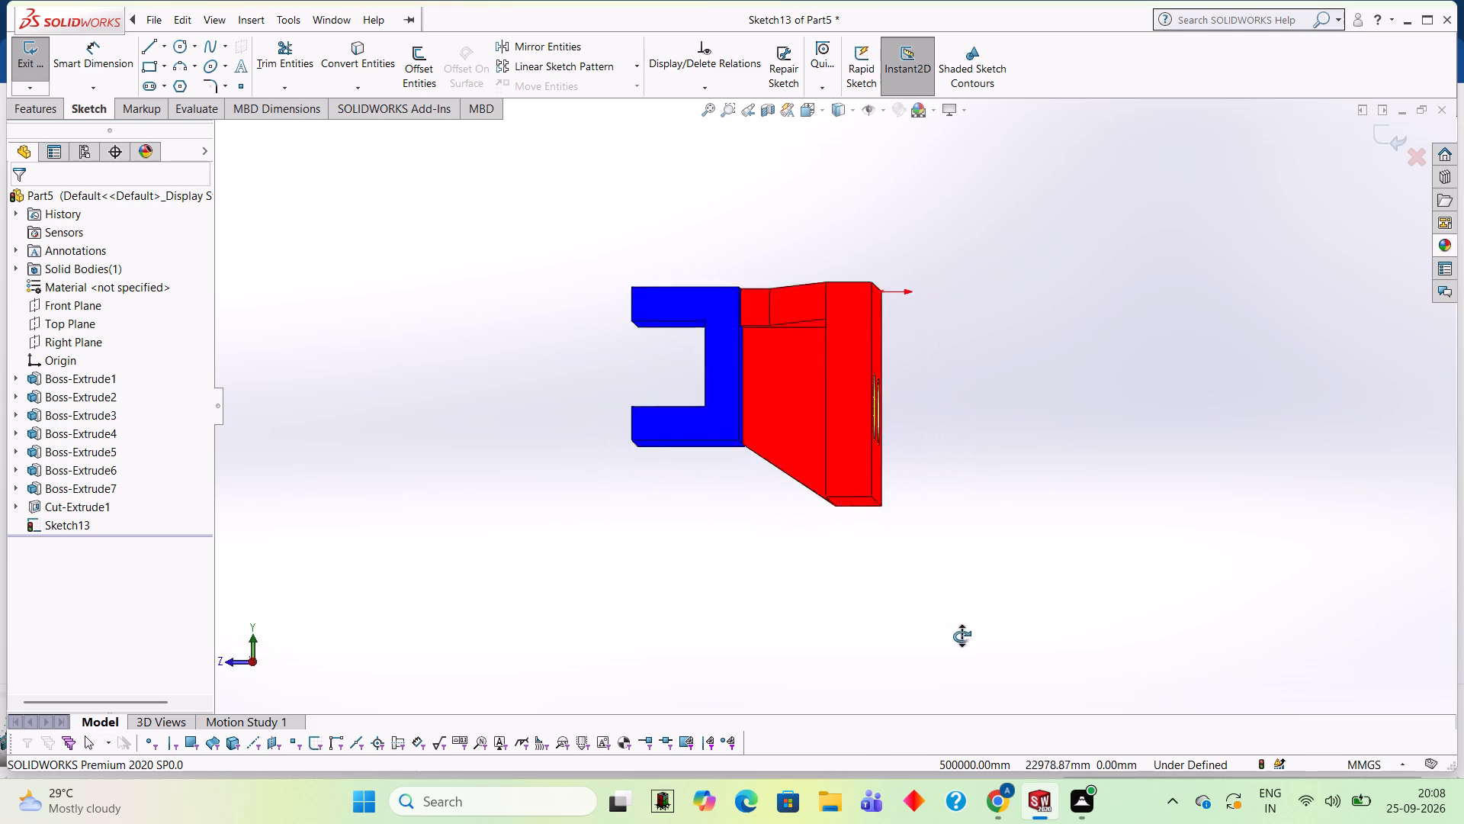
middle_click_drag(962, 636, 1116, 320)
scroll(987, 580, "down", 1)
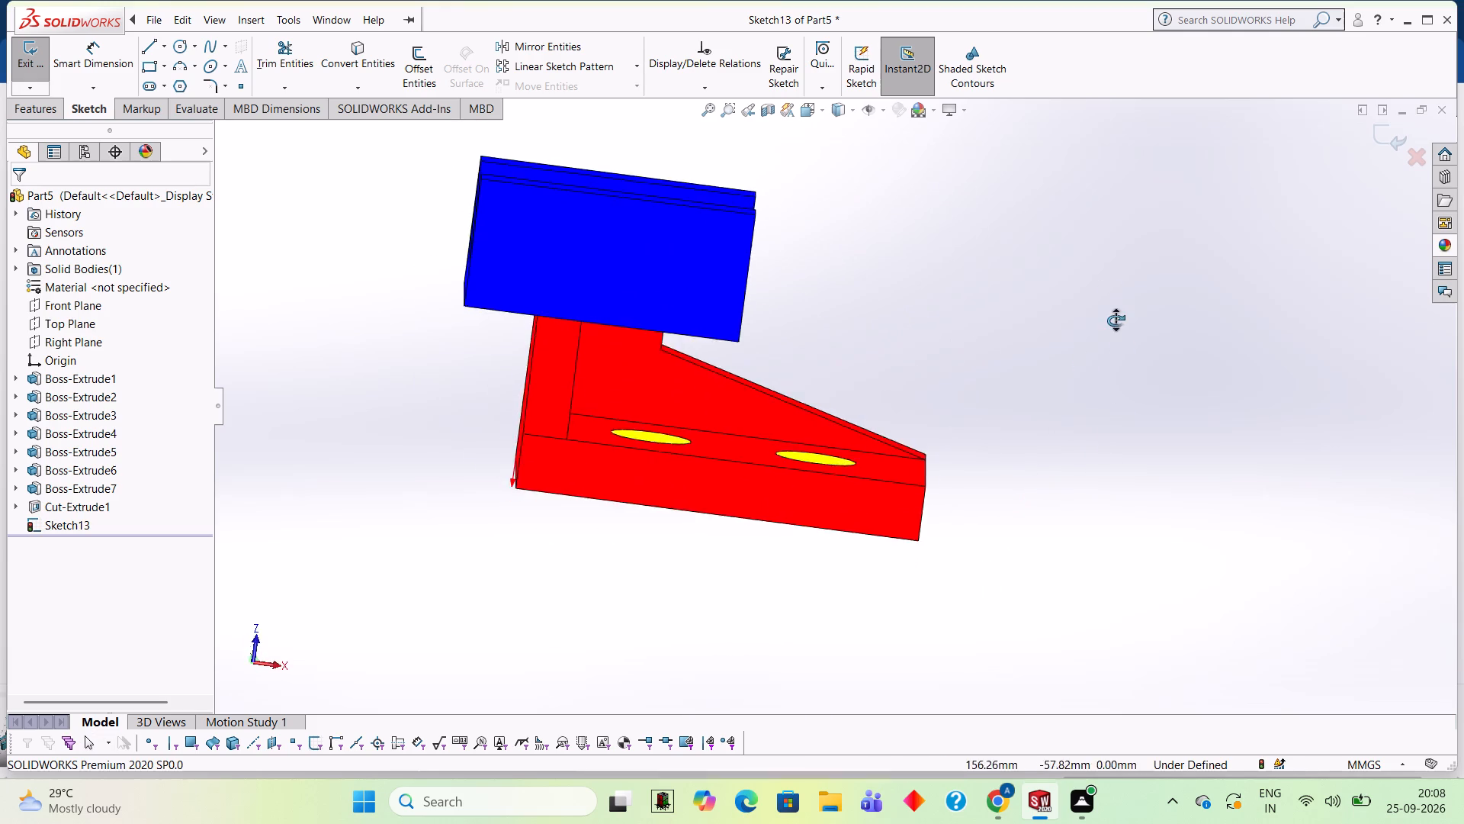
middle_click_drag(1116, 320, 1091, 283)
scroll(1058, 313, "up", 1)
middle_click_drag(1058, 313, 1077, 319)
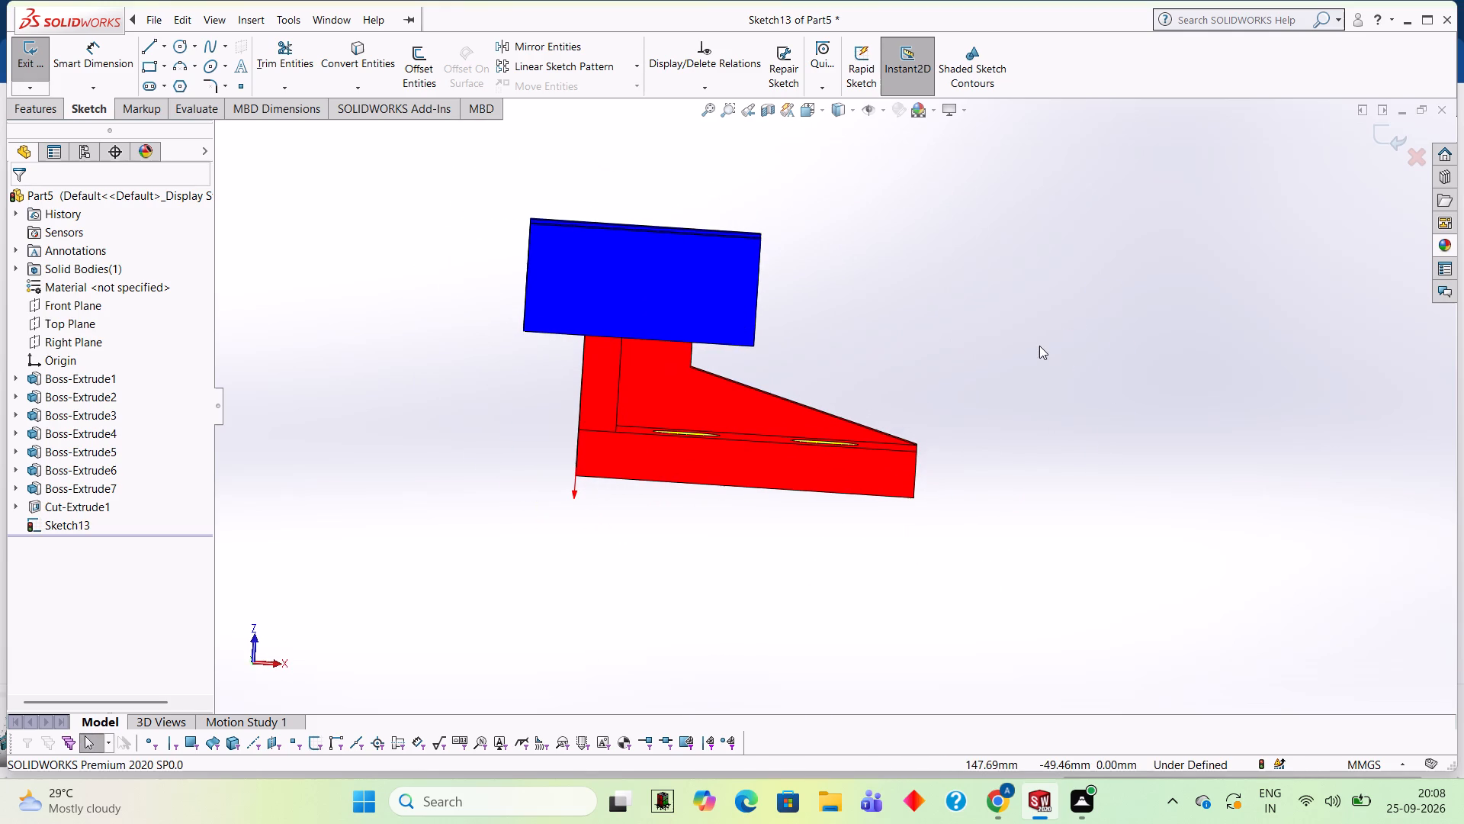
middle_click_drag(1081, 283, 1002, 459)
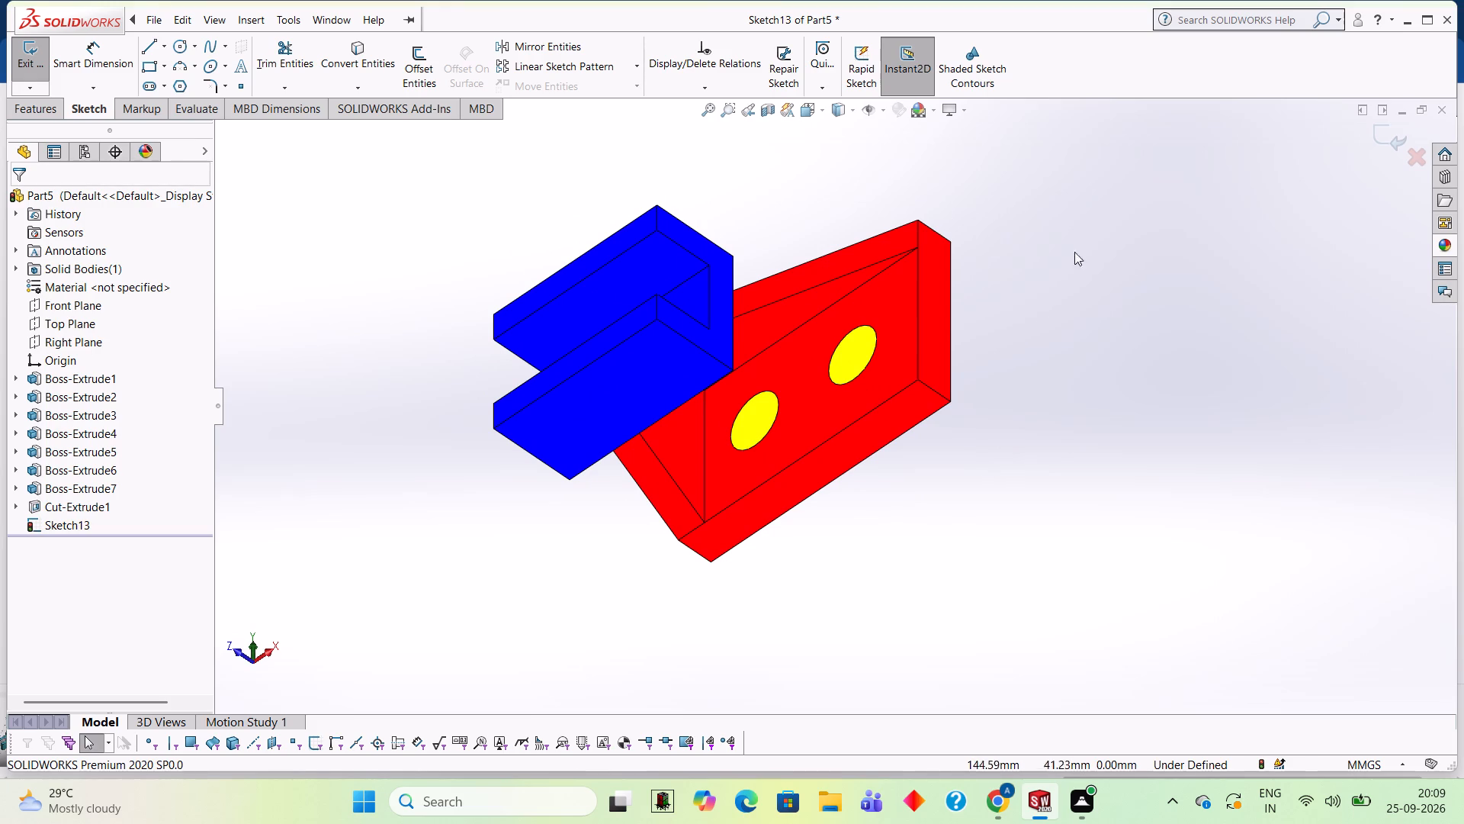
middle_click_drag(1041, 197, 1044, 288)
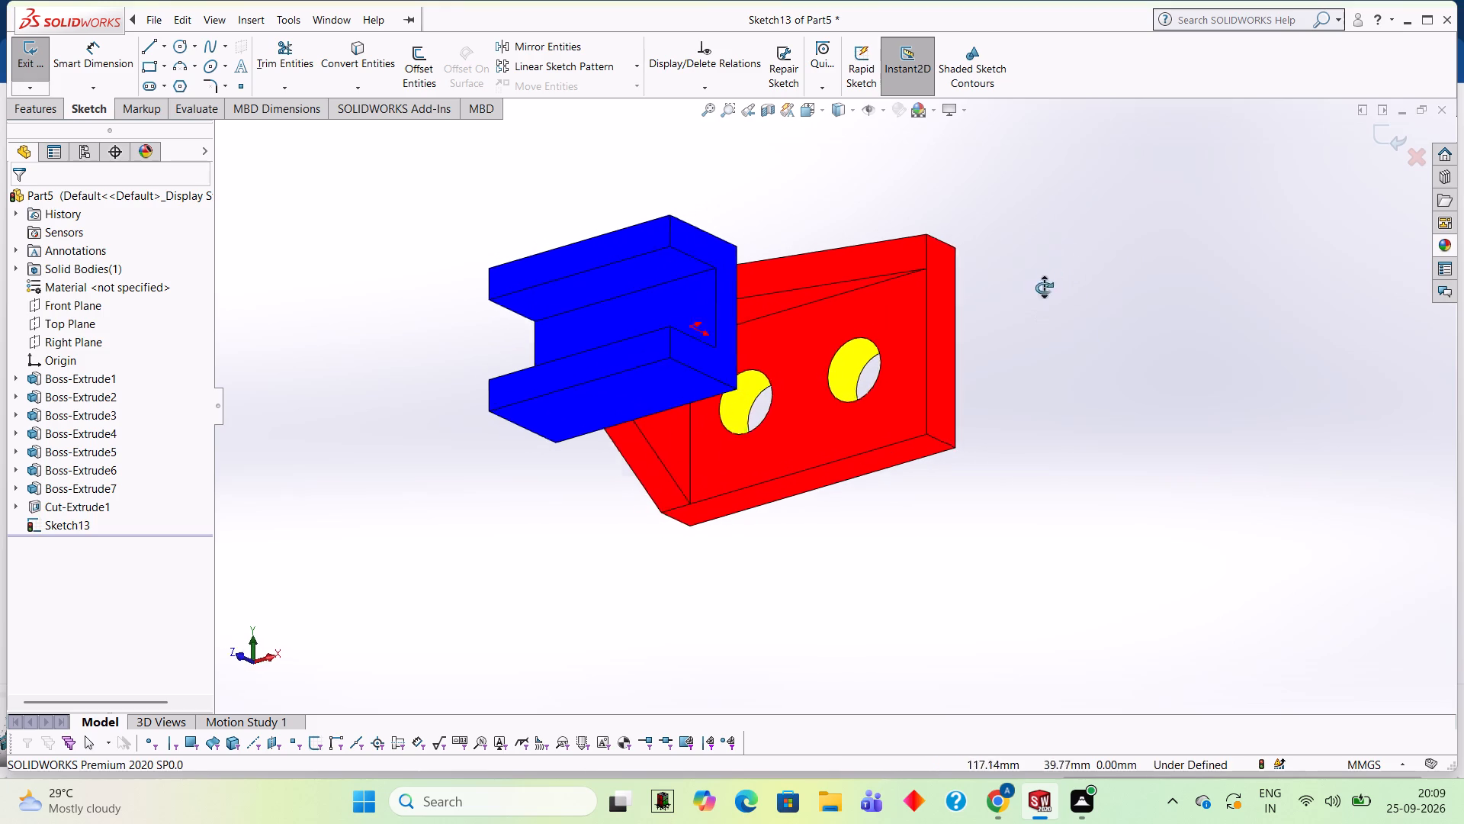
middle_click_drag(1044, 288, 1043, 288)
Exit the empty sketch that is open for editing.
left_click(1392, 151)
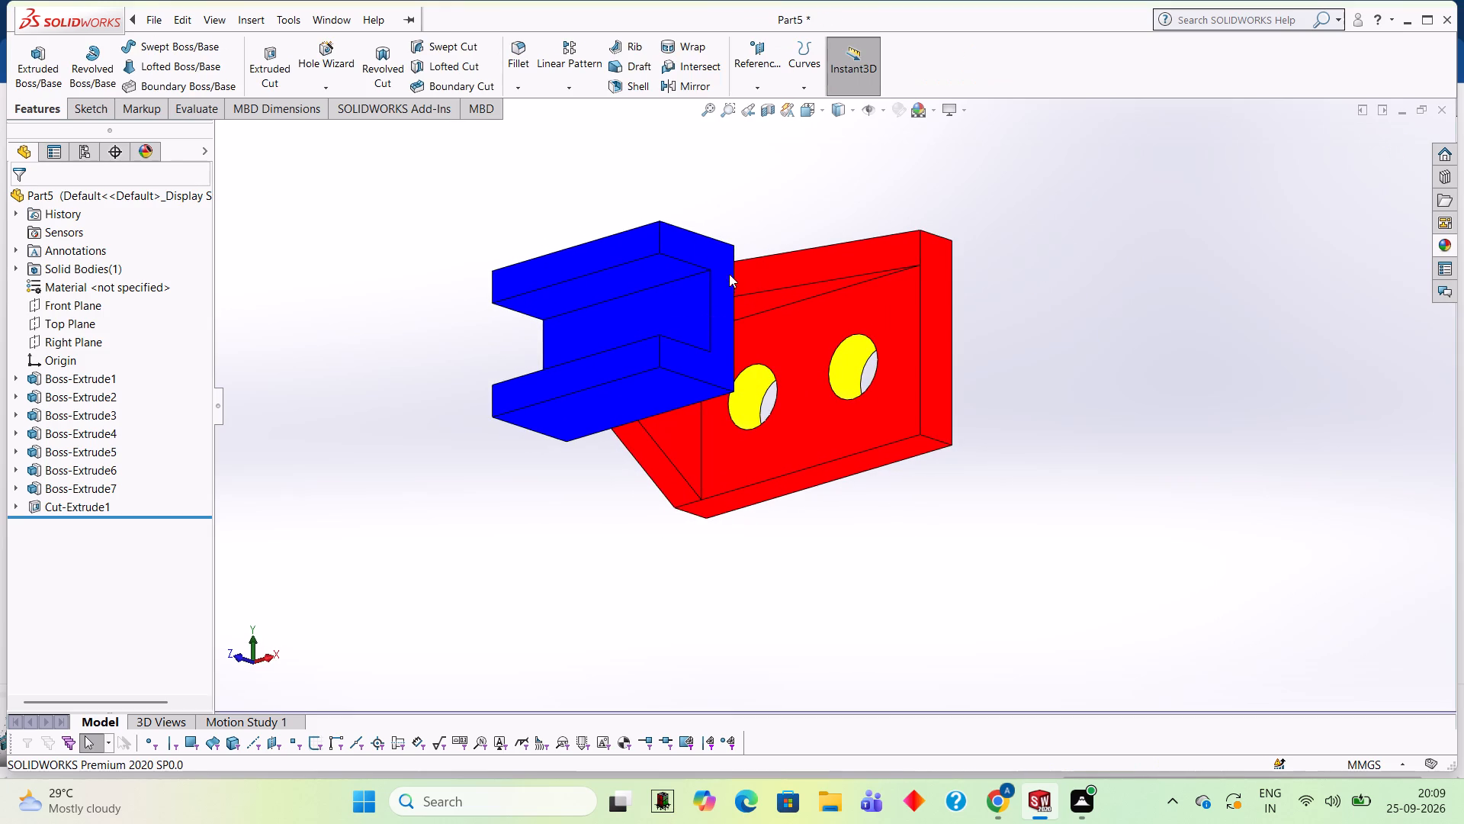
Start a new sketch on the C-shaped end face of the blue channel section.
left_click(721, 266)
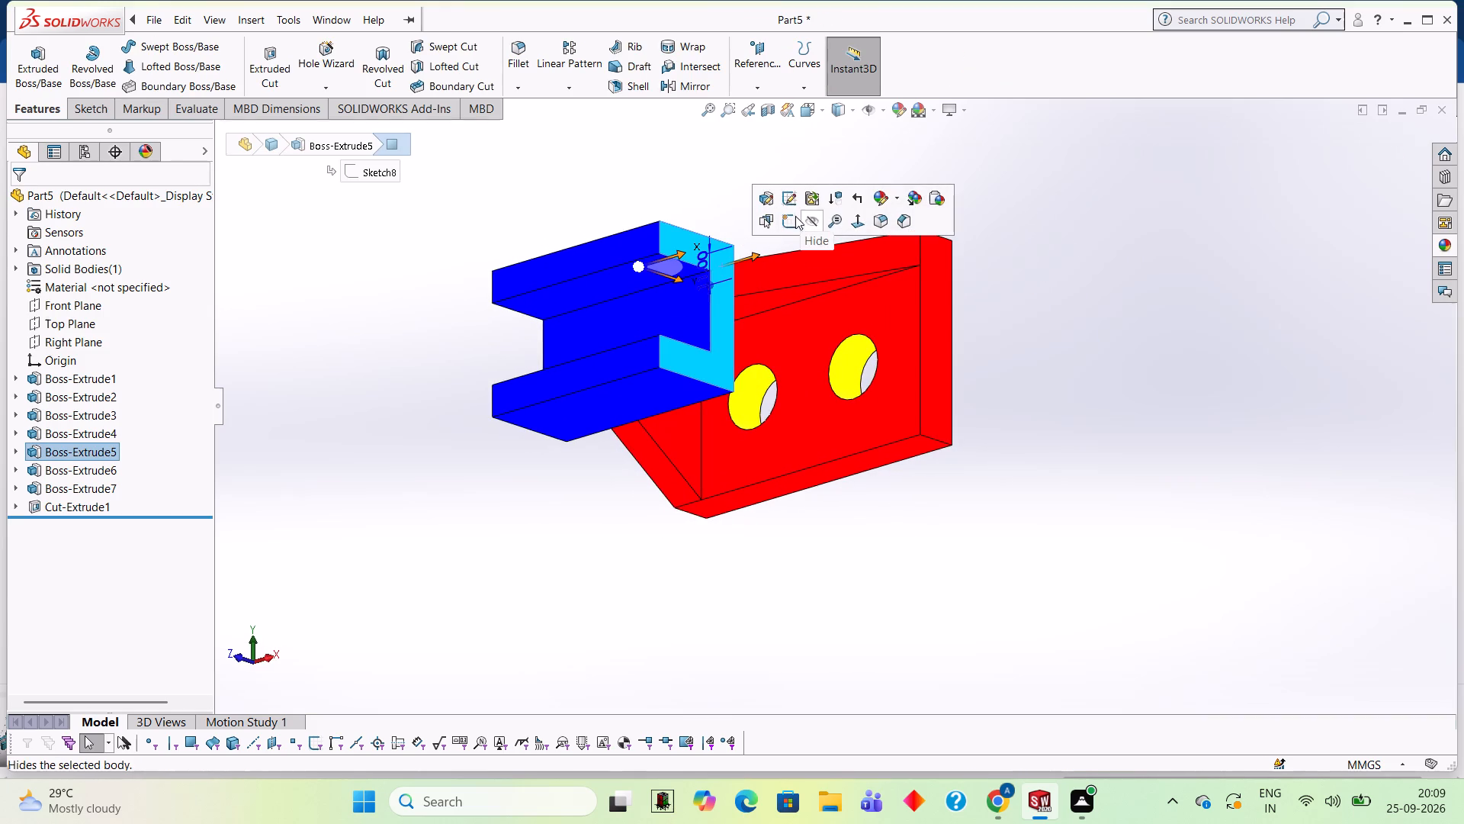
left_click(788, 214)
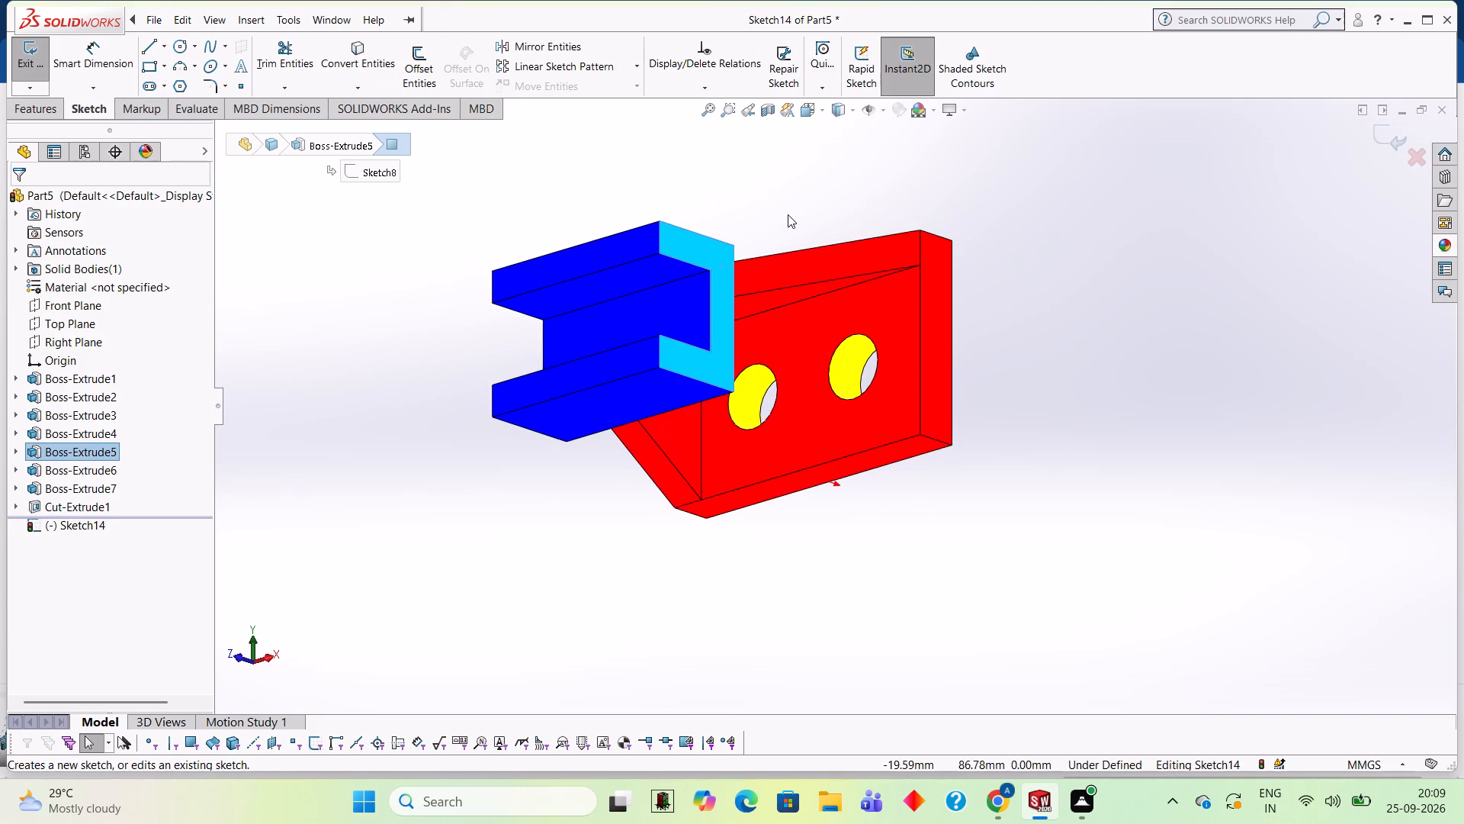
key("ctrl+8")
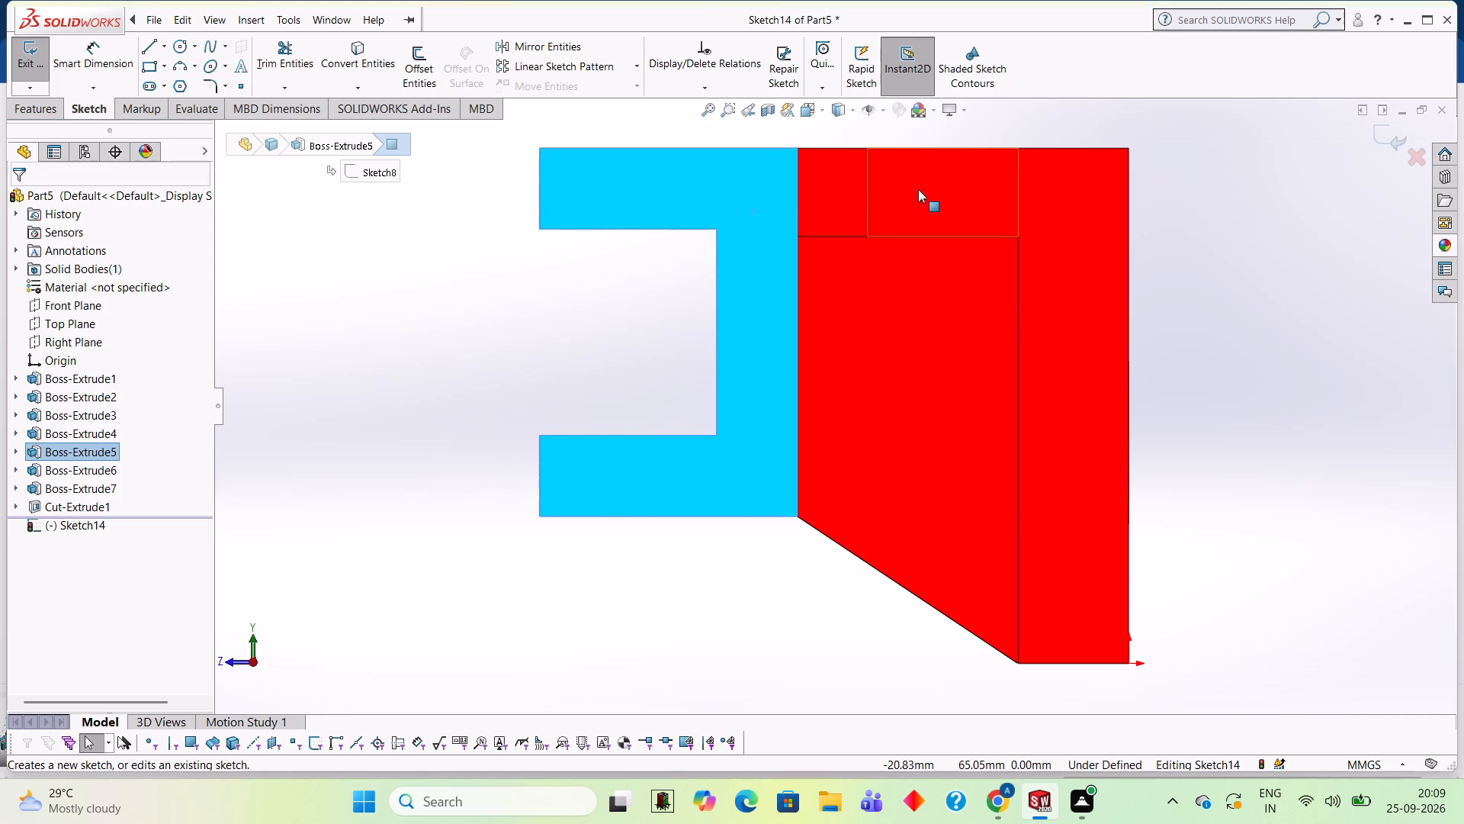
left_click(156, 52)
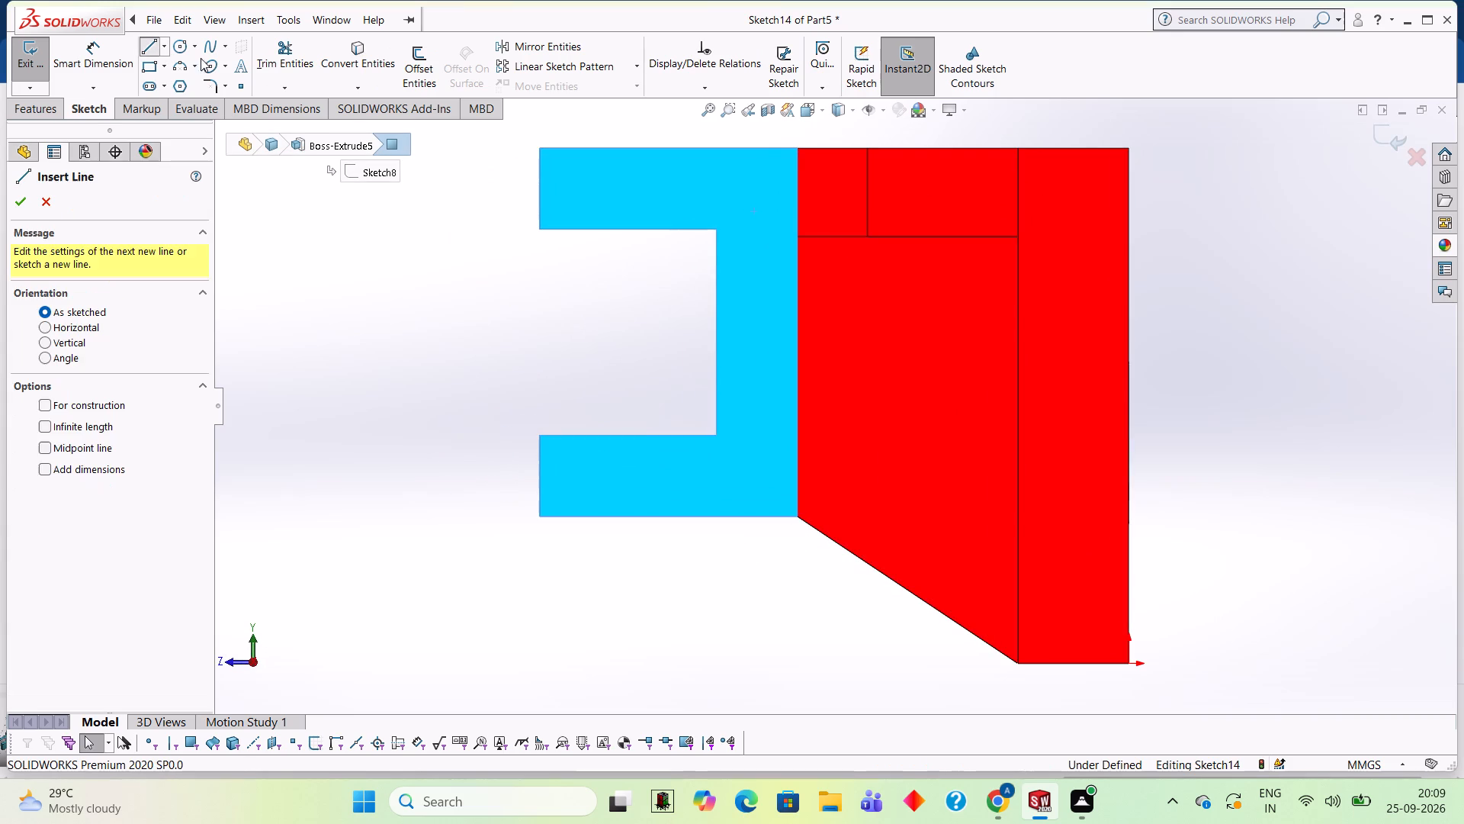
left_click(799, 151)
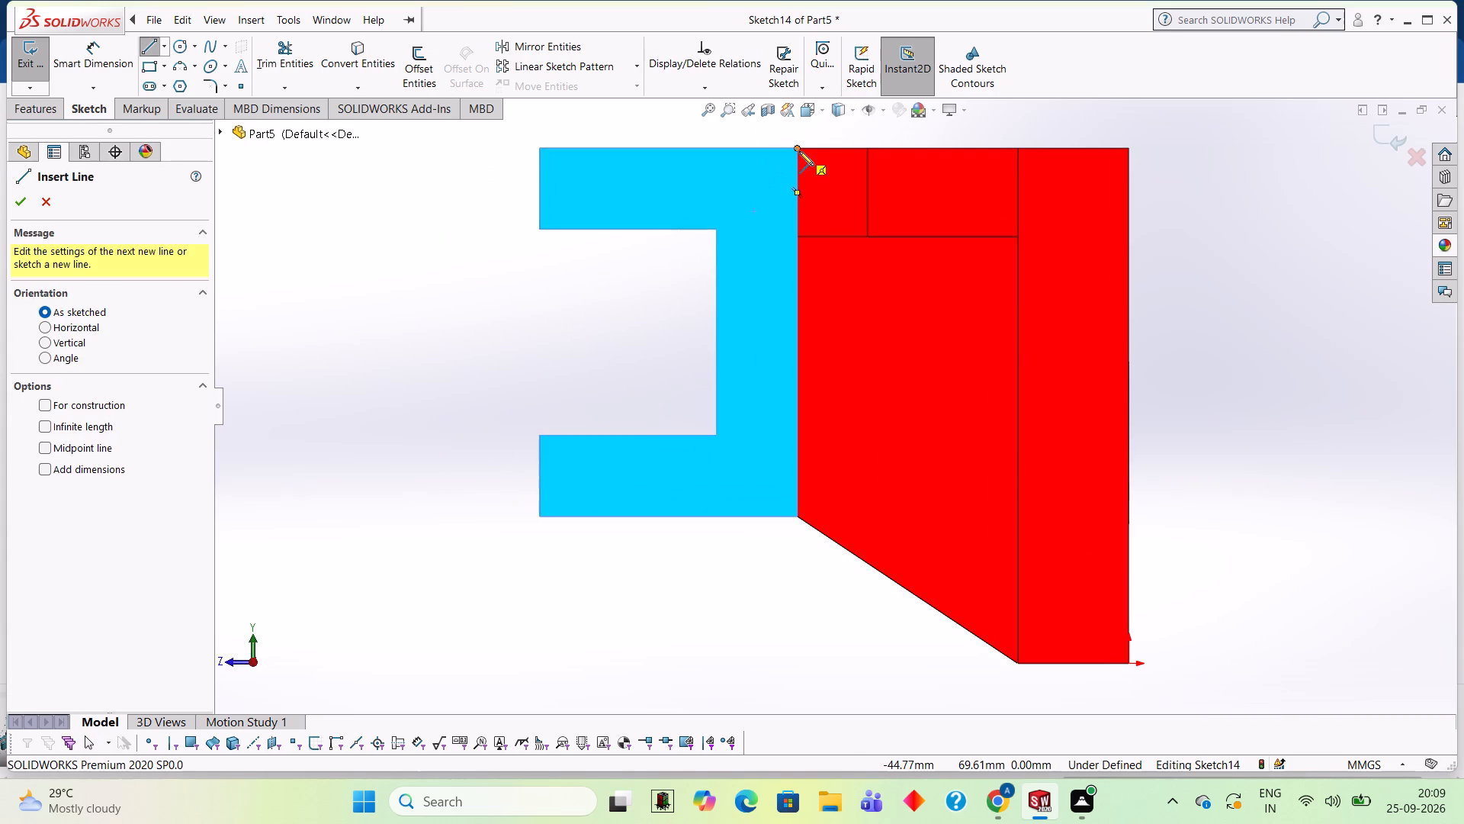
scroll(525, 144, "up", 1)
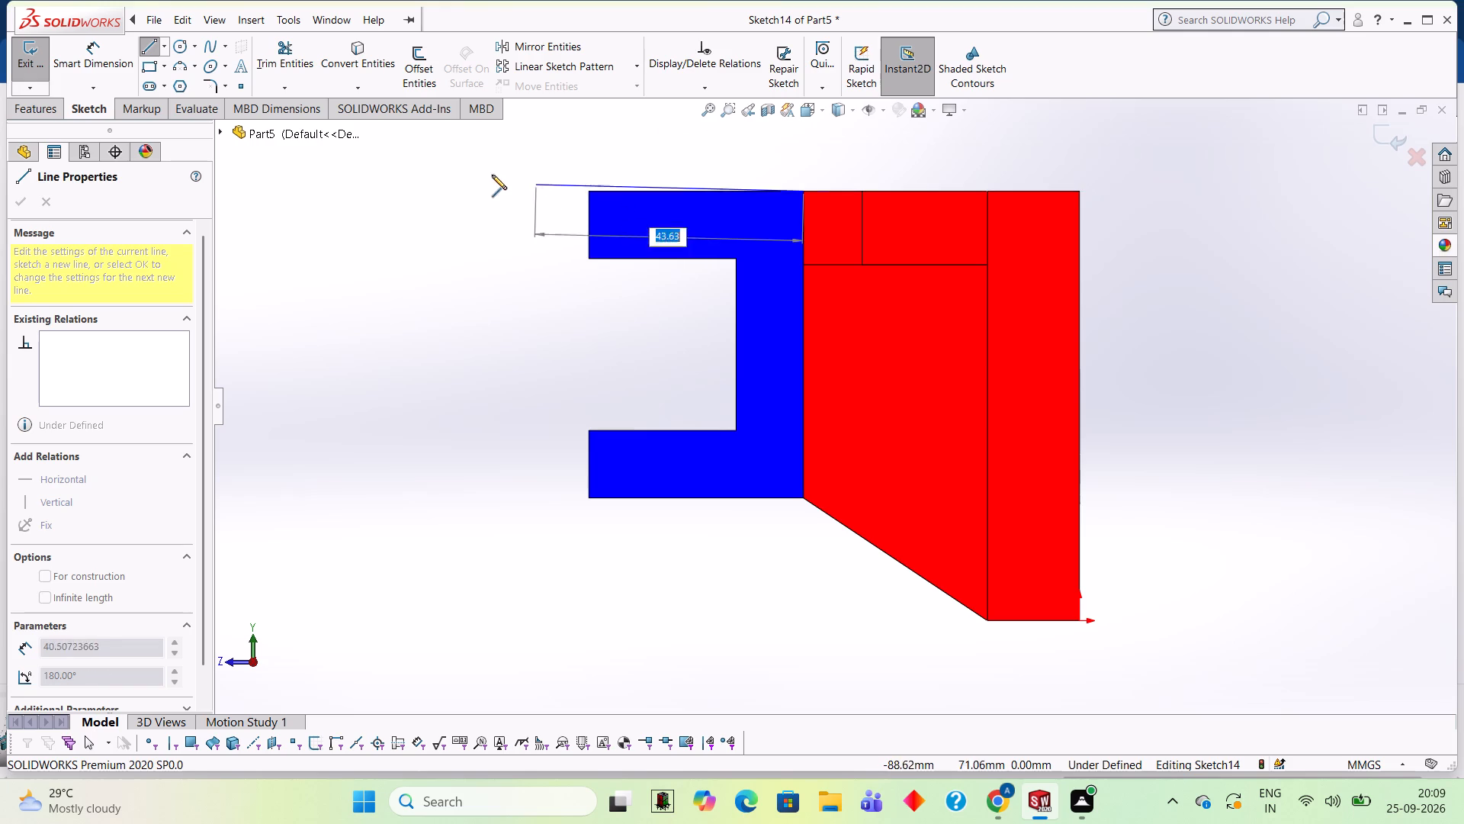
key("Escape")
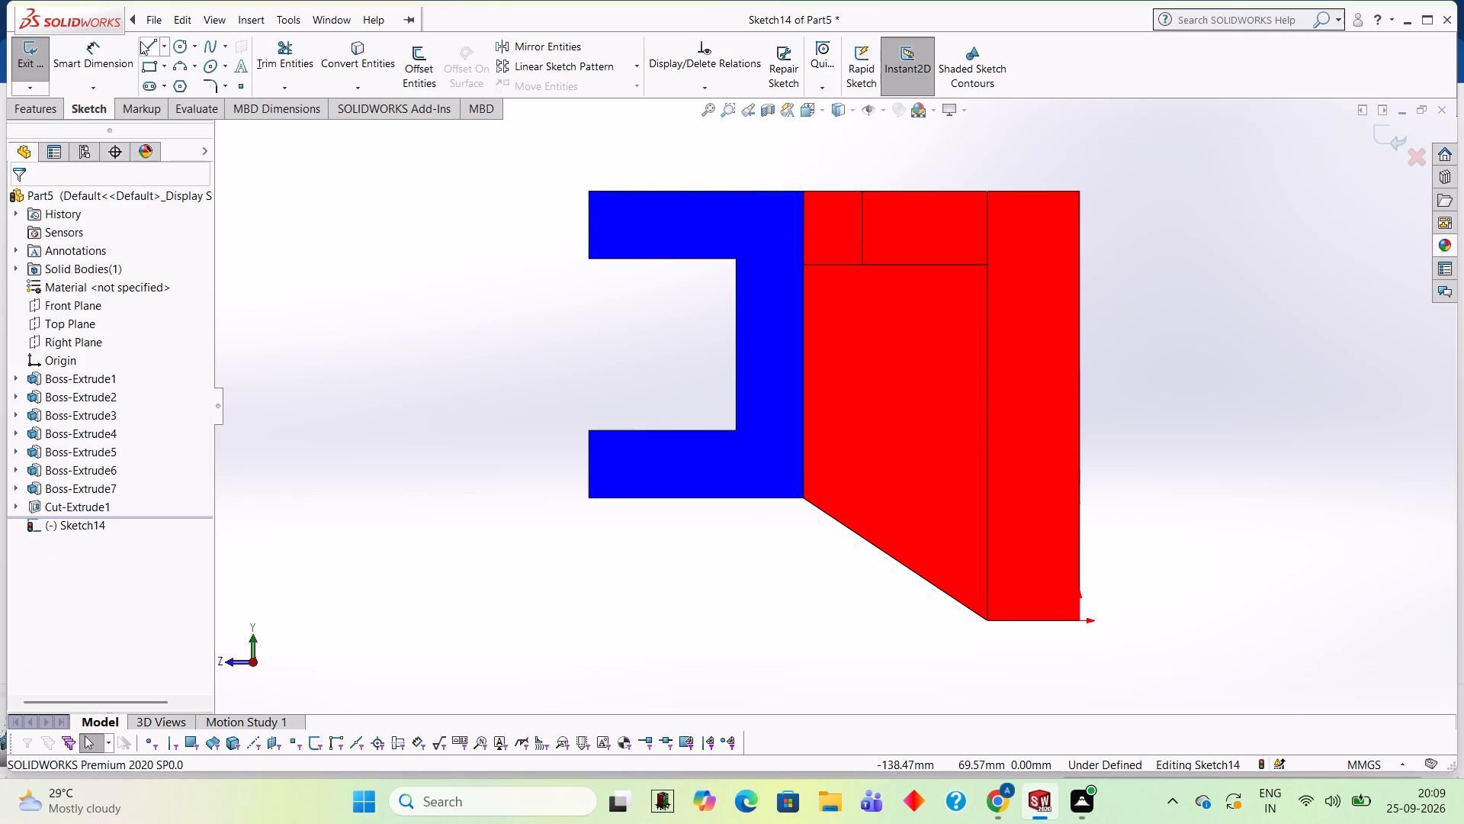
Gauge the upper flange's inner edge with a temporary line and compute 24+11 in Calculator.
left_click(145, 47)
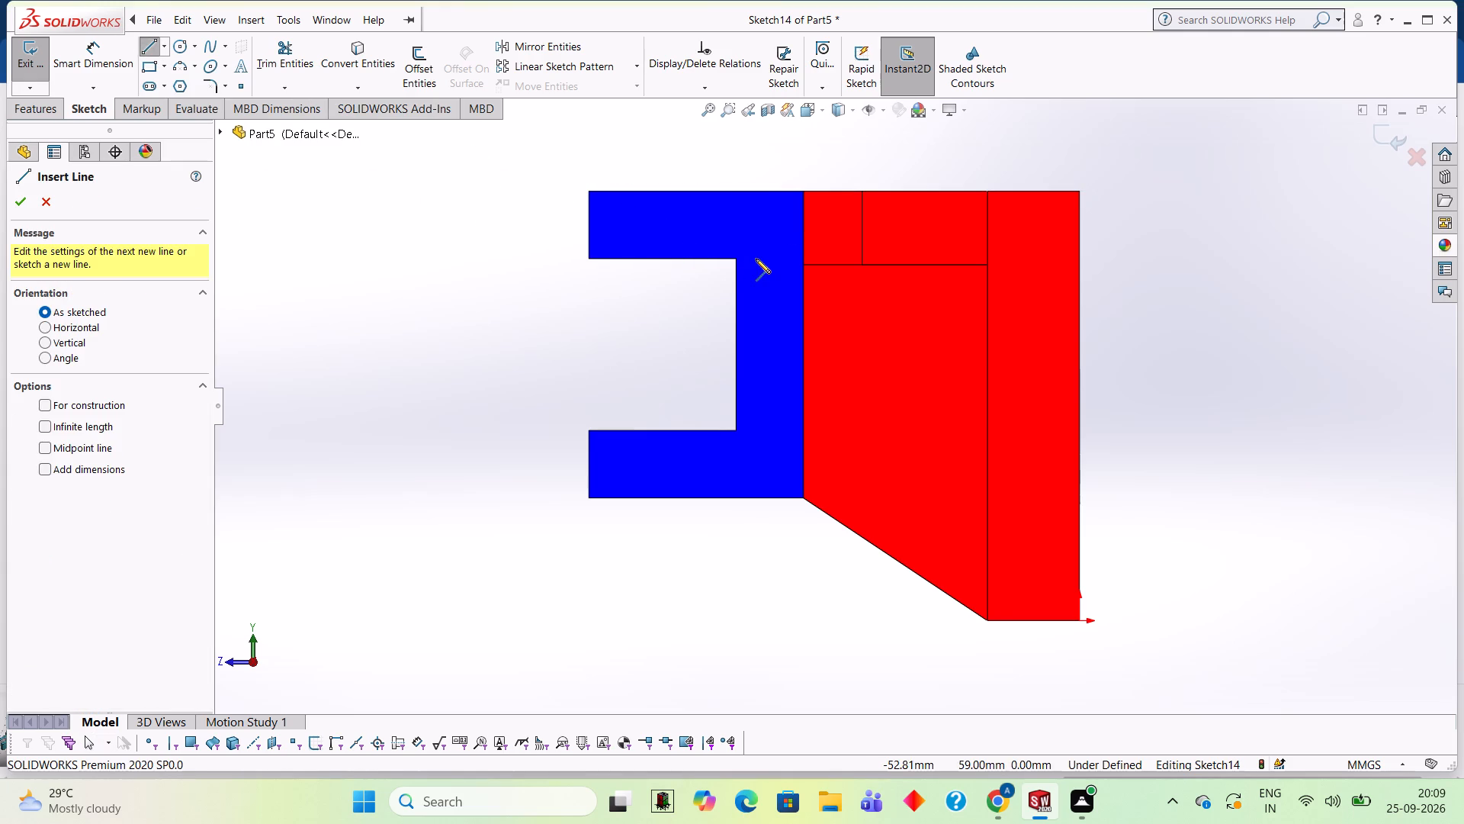
left_click(734, 259)
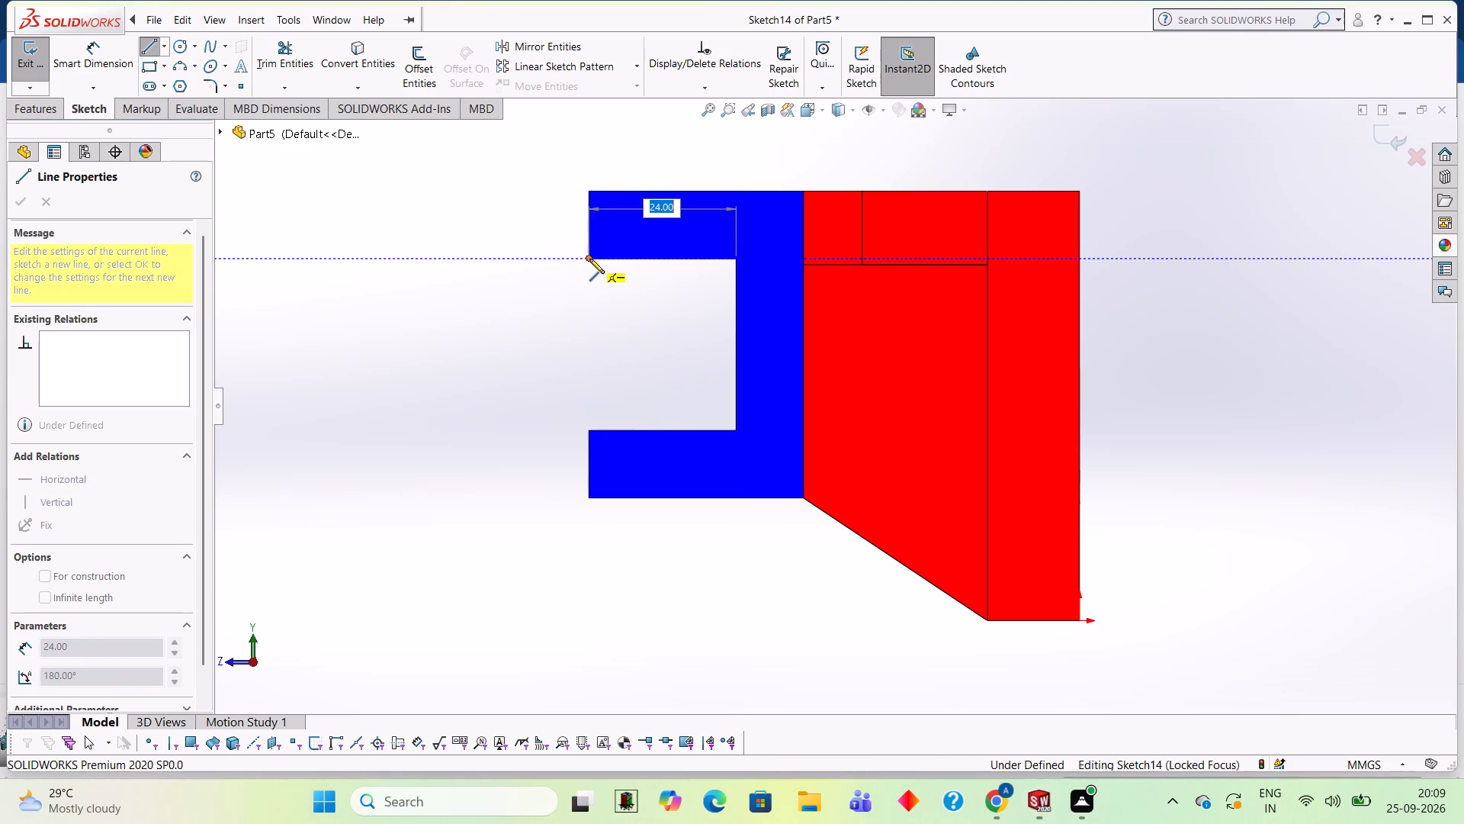
type("24+11")
key("Return")
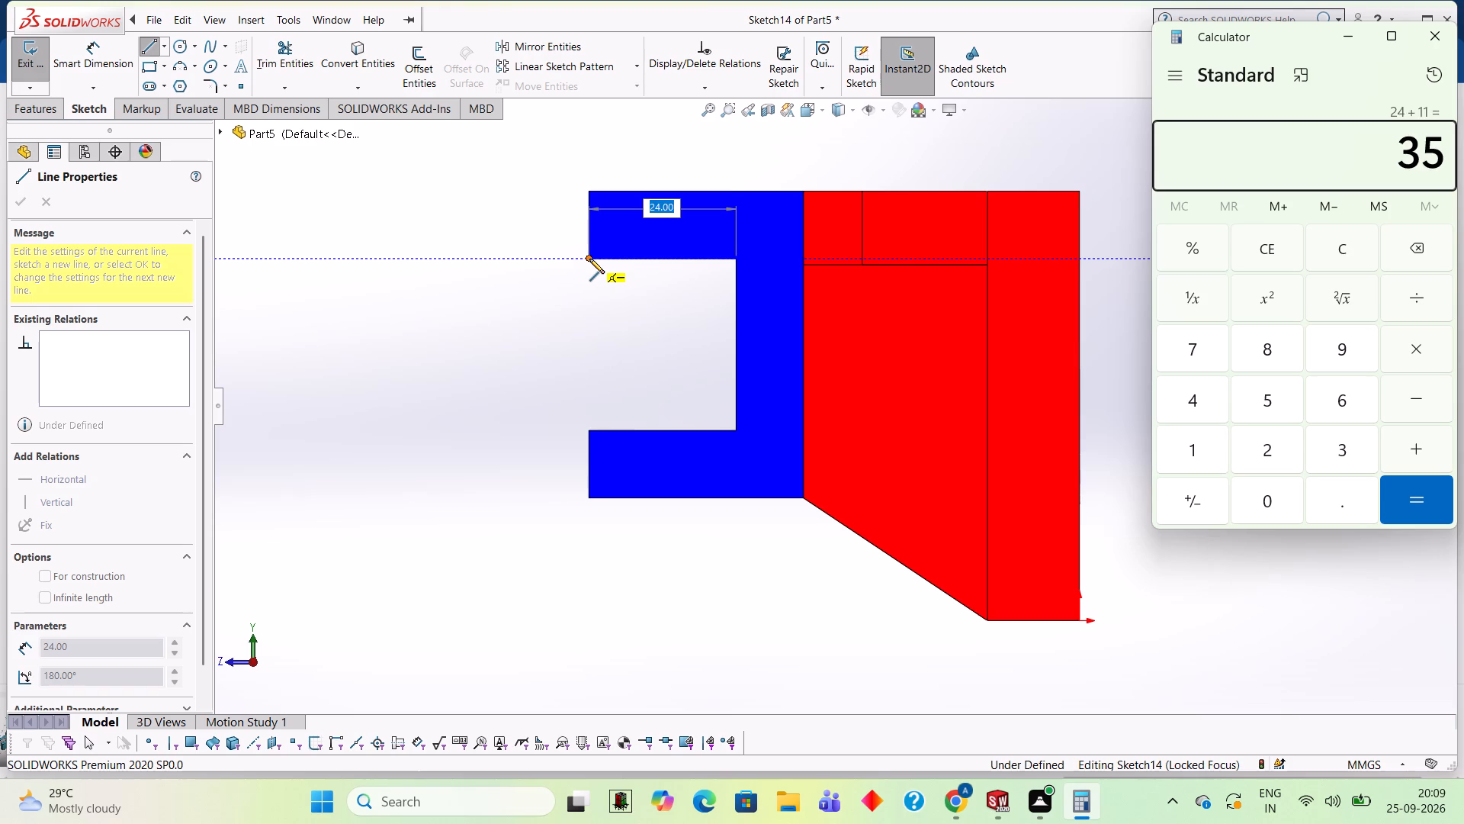
left_click(1440, 47)
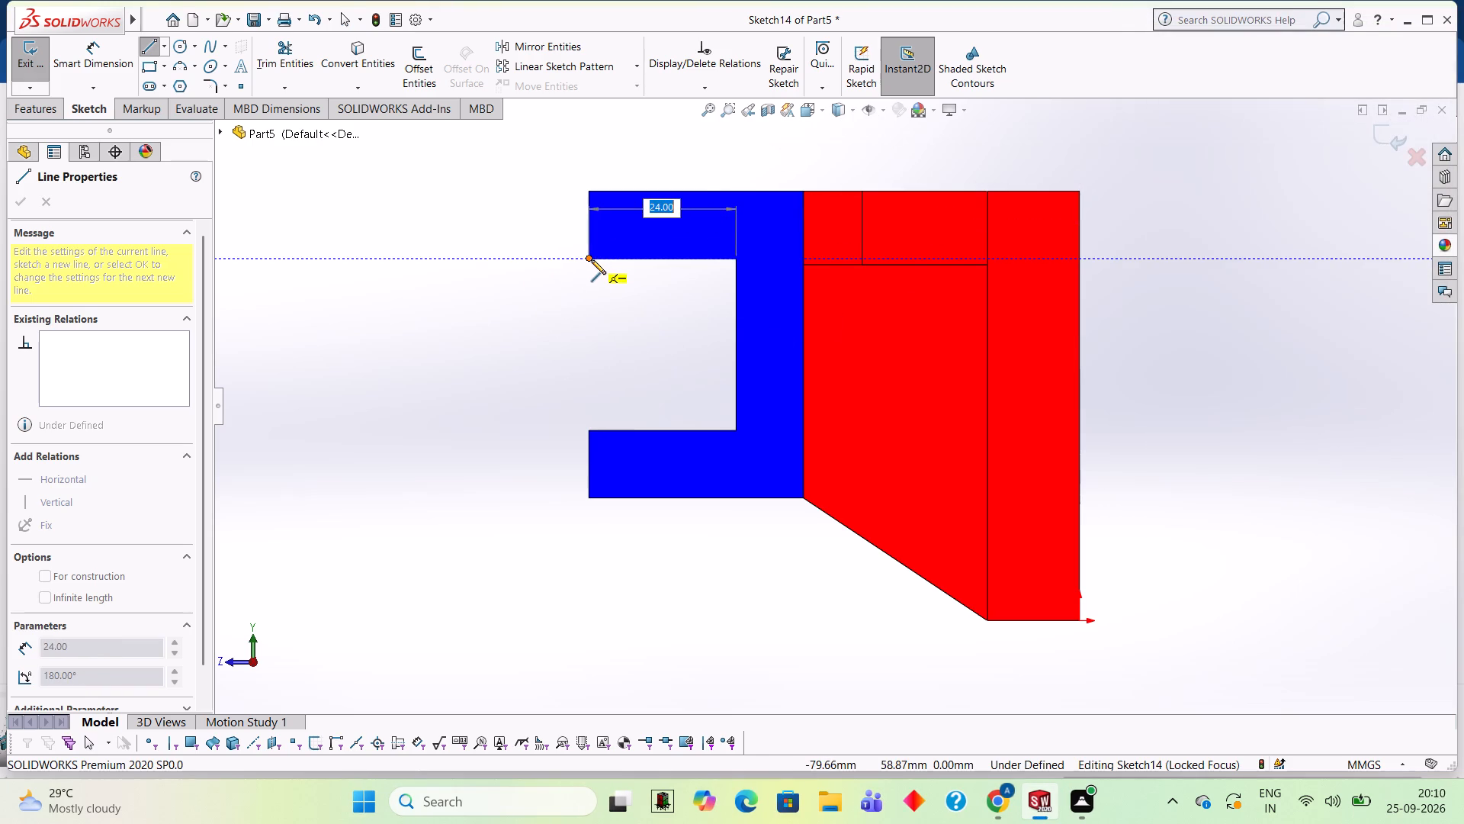
key("Escape")
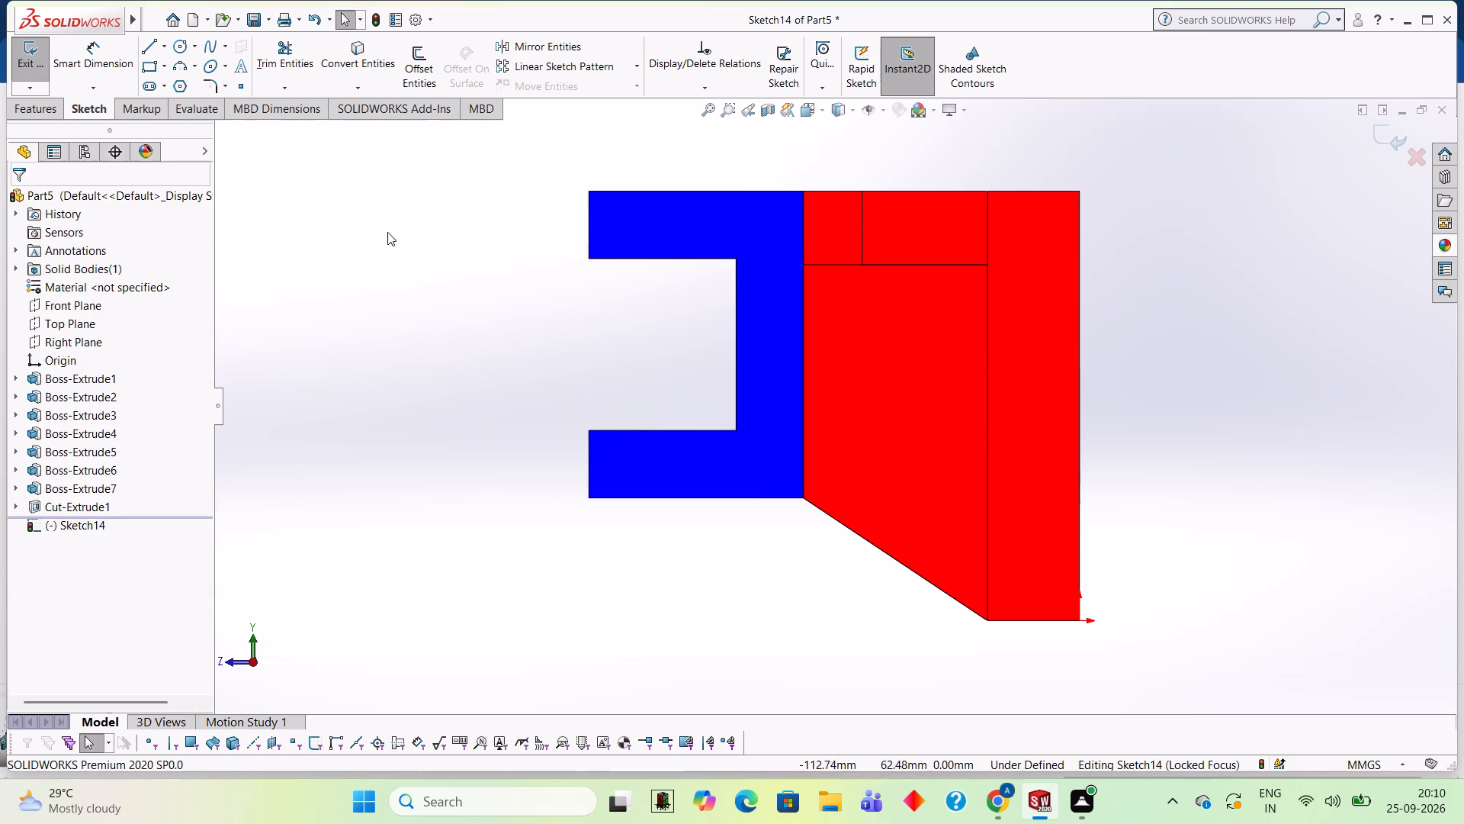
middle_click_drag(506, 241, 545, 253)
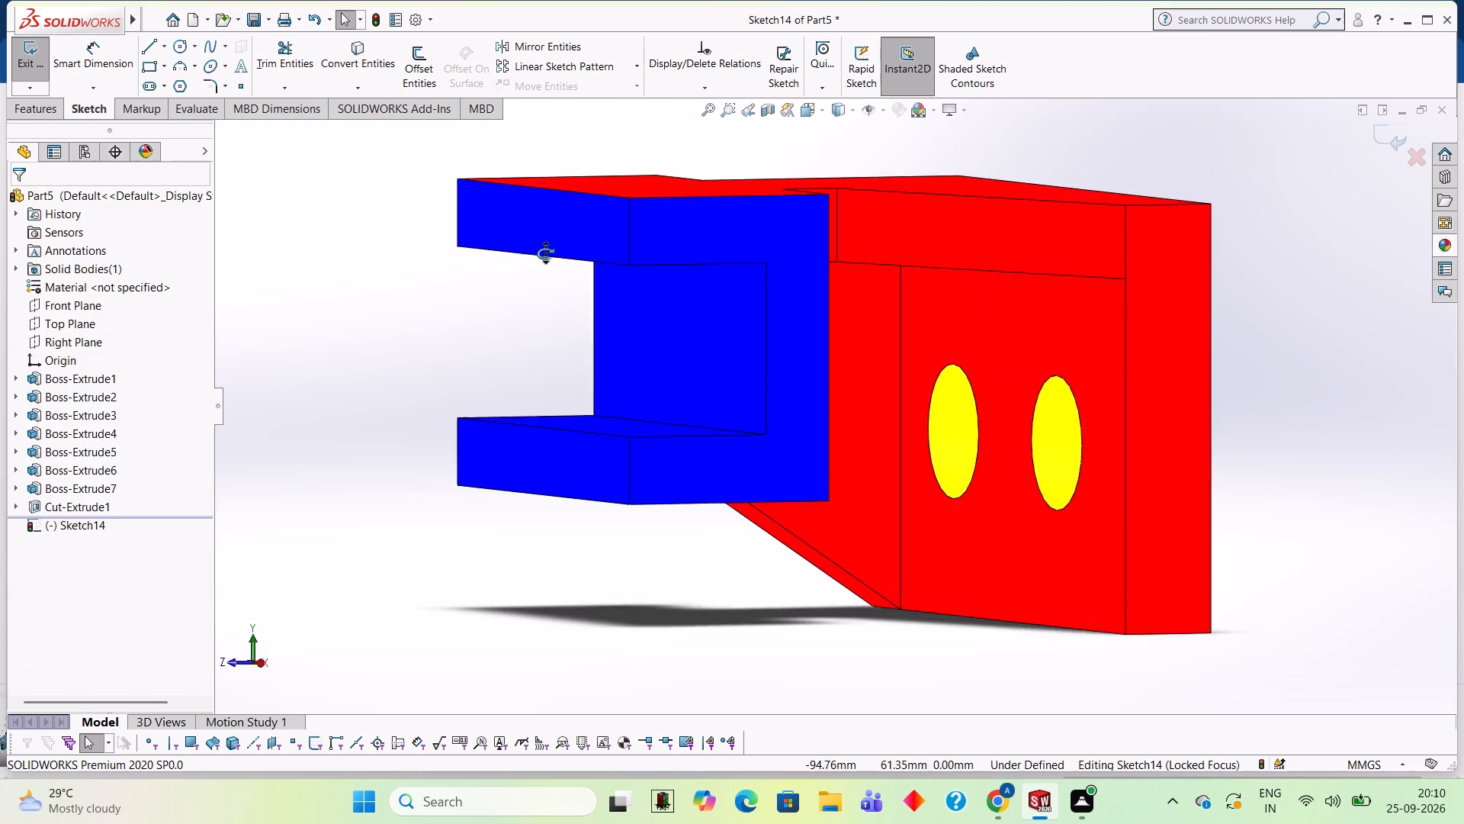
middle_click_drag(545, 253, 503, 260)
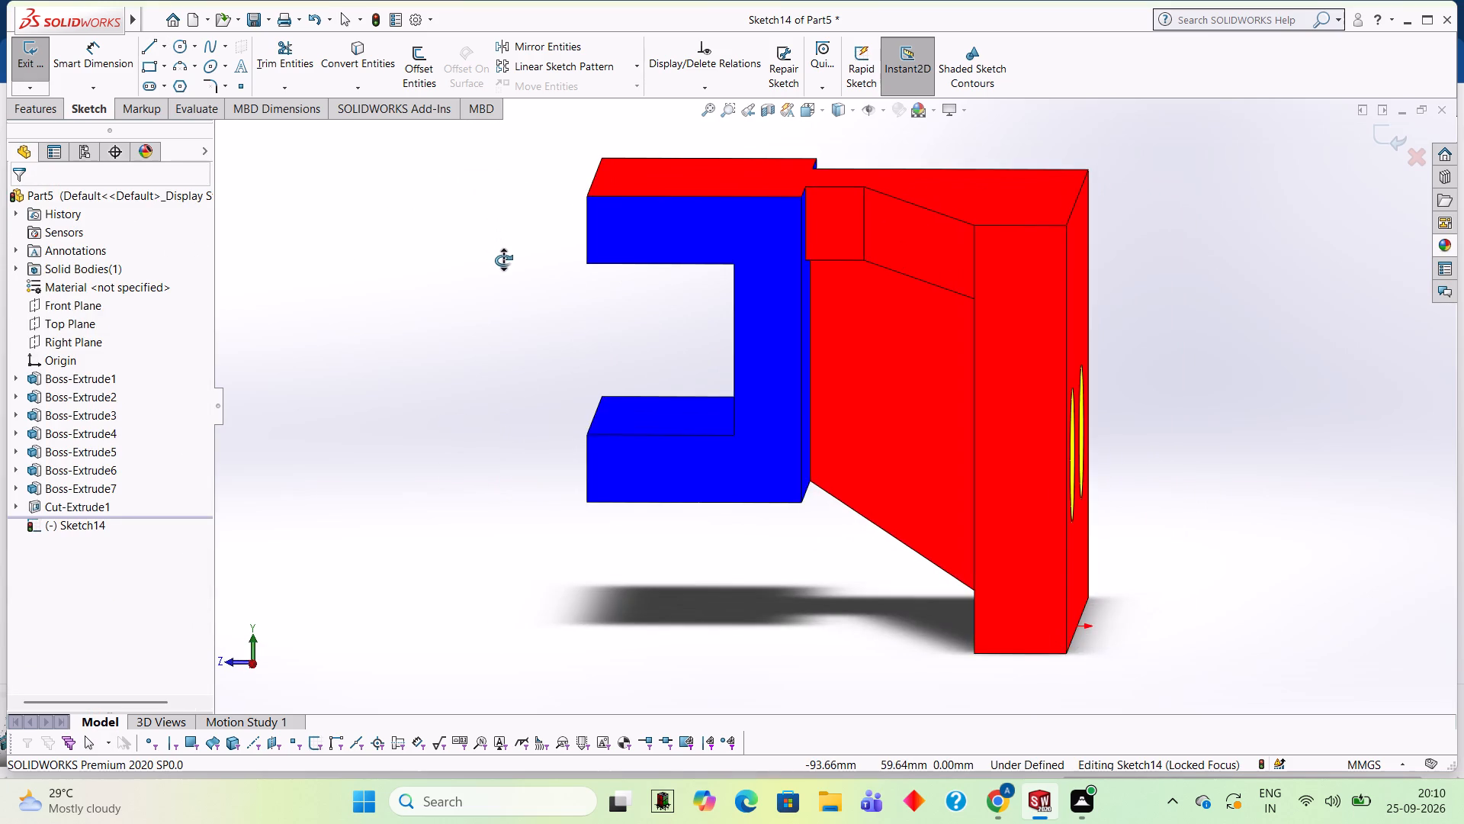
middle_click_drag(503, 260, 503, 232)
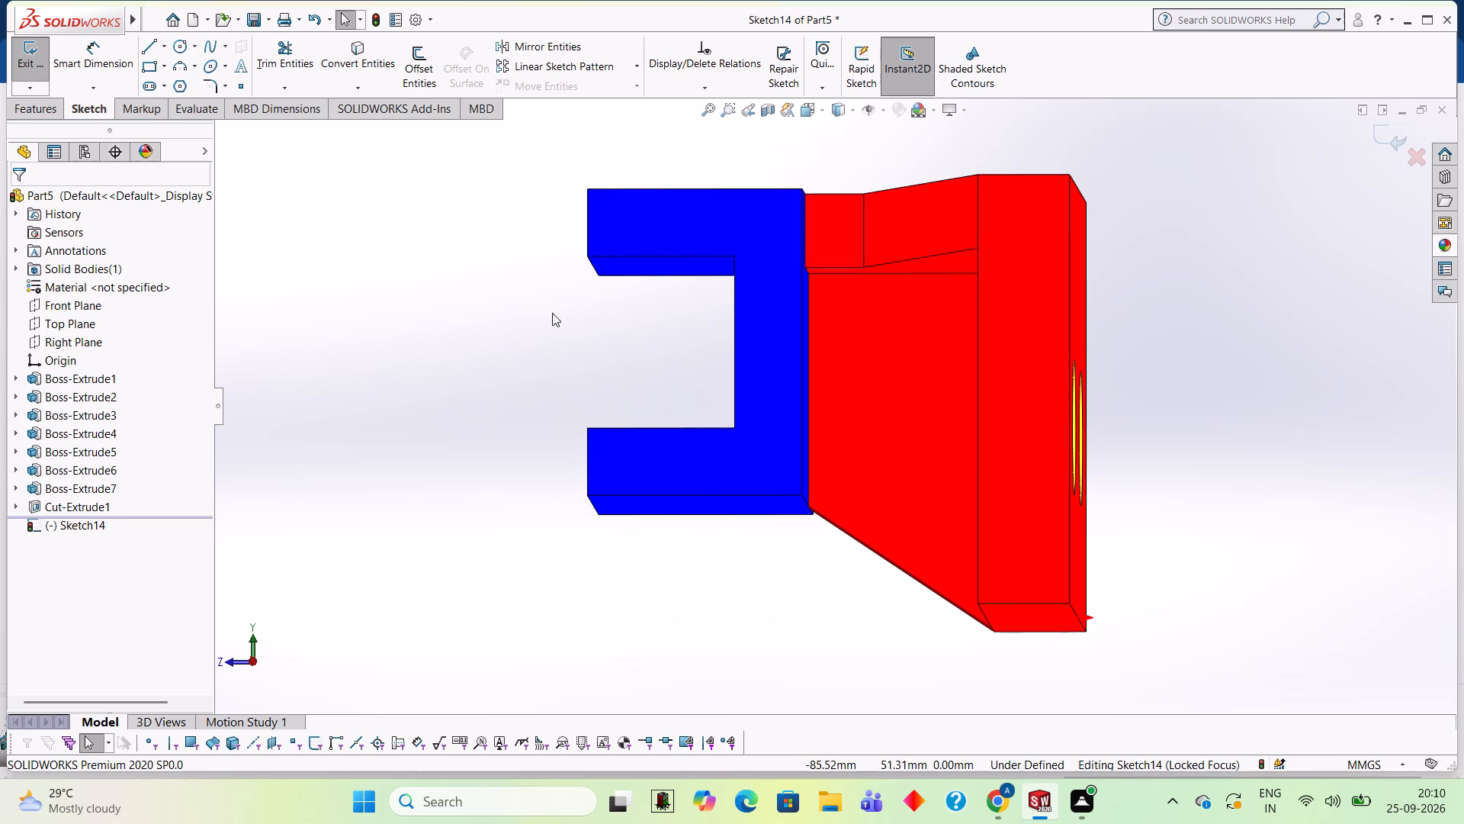
Exit the empty sketch on the channel section's C-shaped end face.
left_click(666, 474)
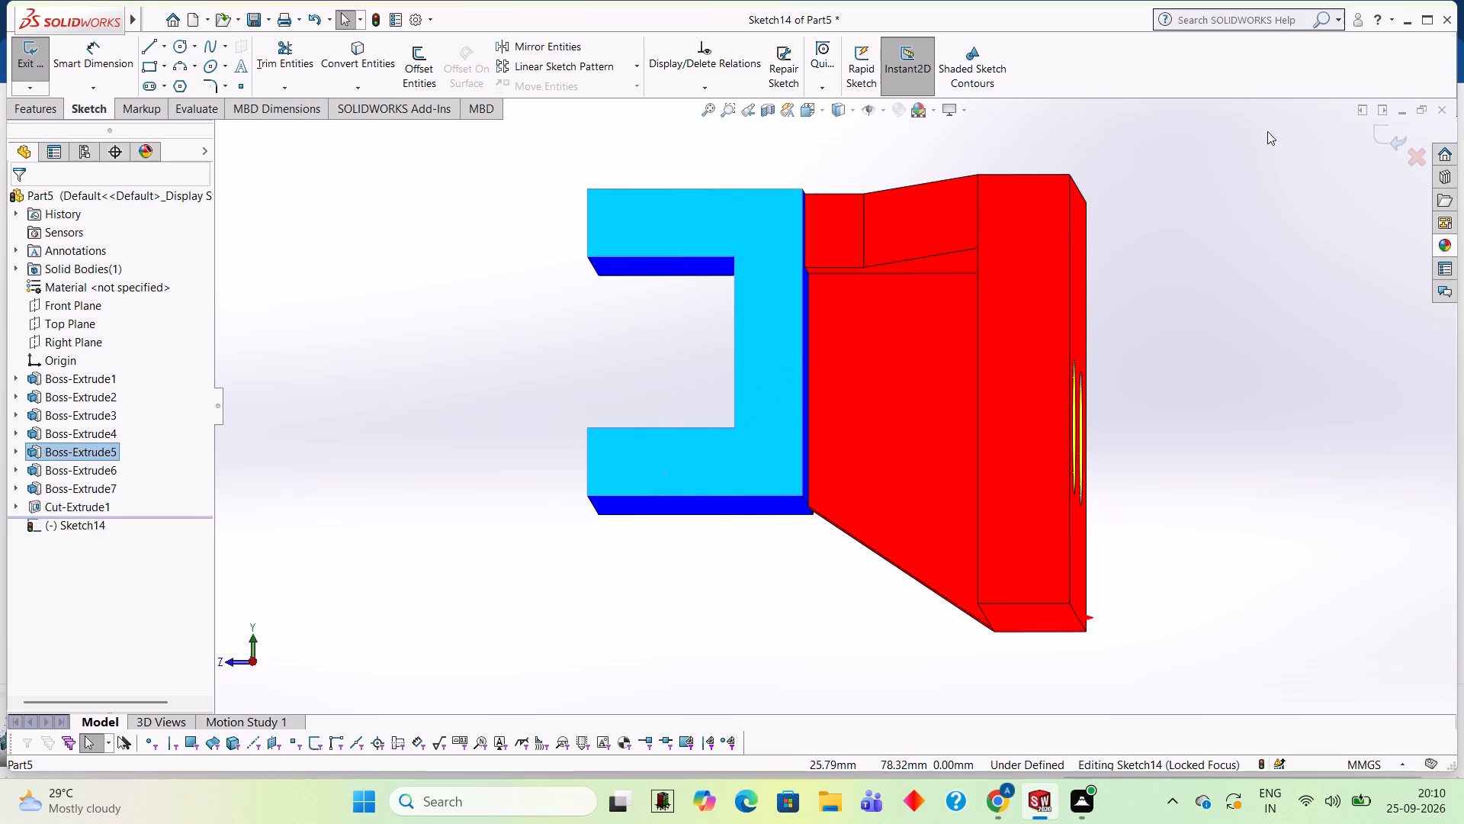
left_click(1373, 138)
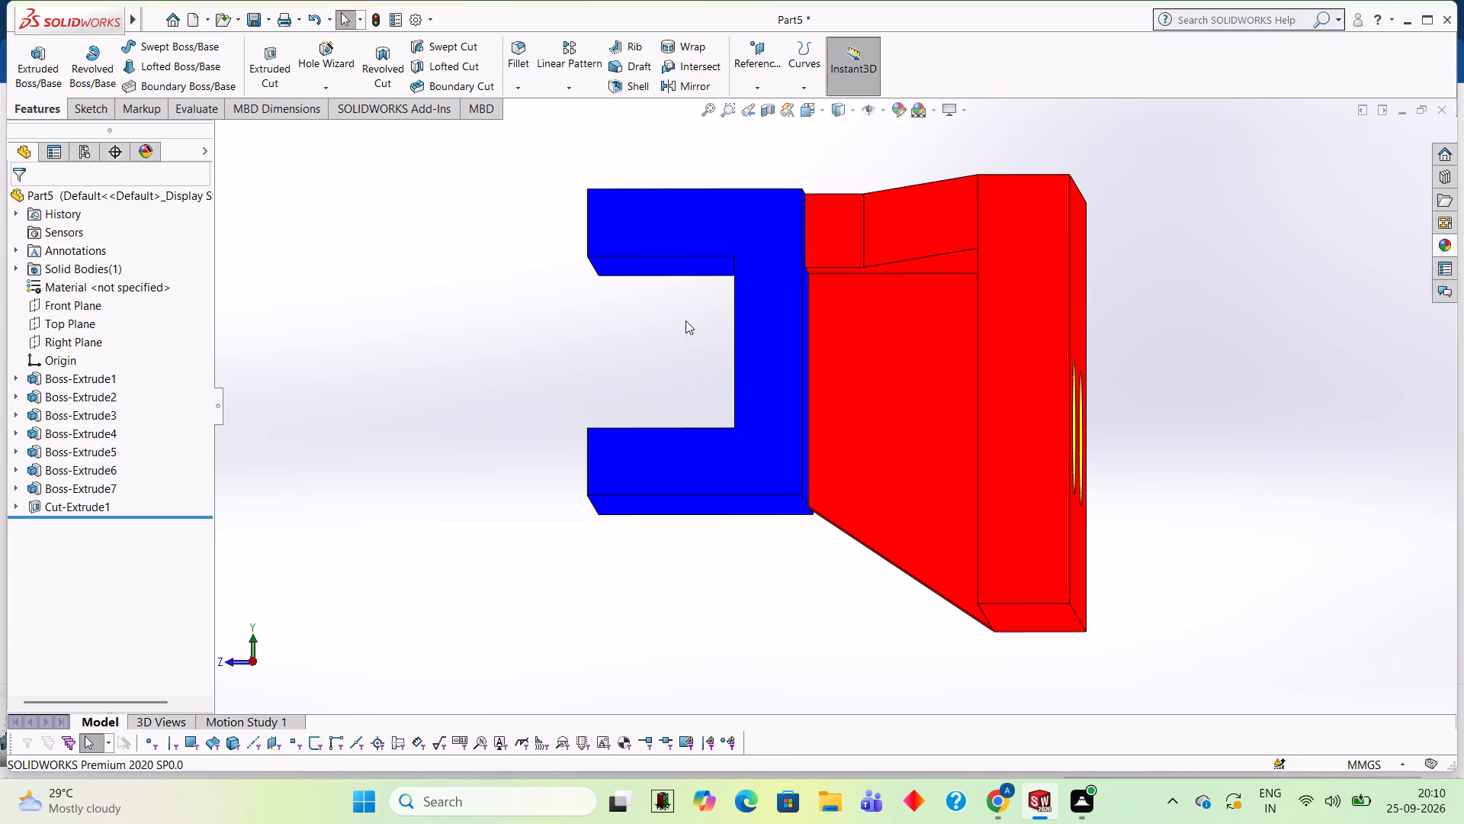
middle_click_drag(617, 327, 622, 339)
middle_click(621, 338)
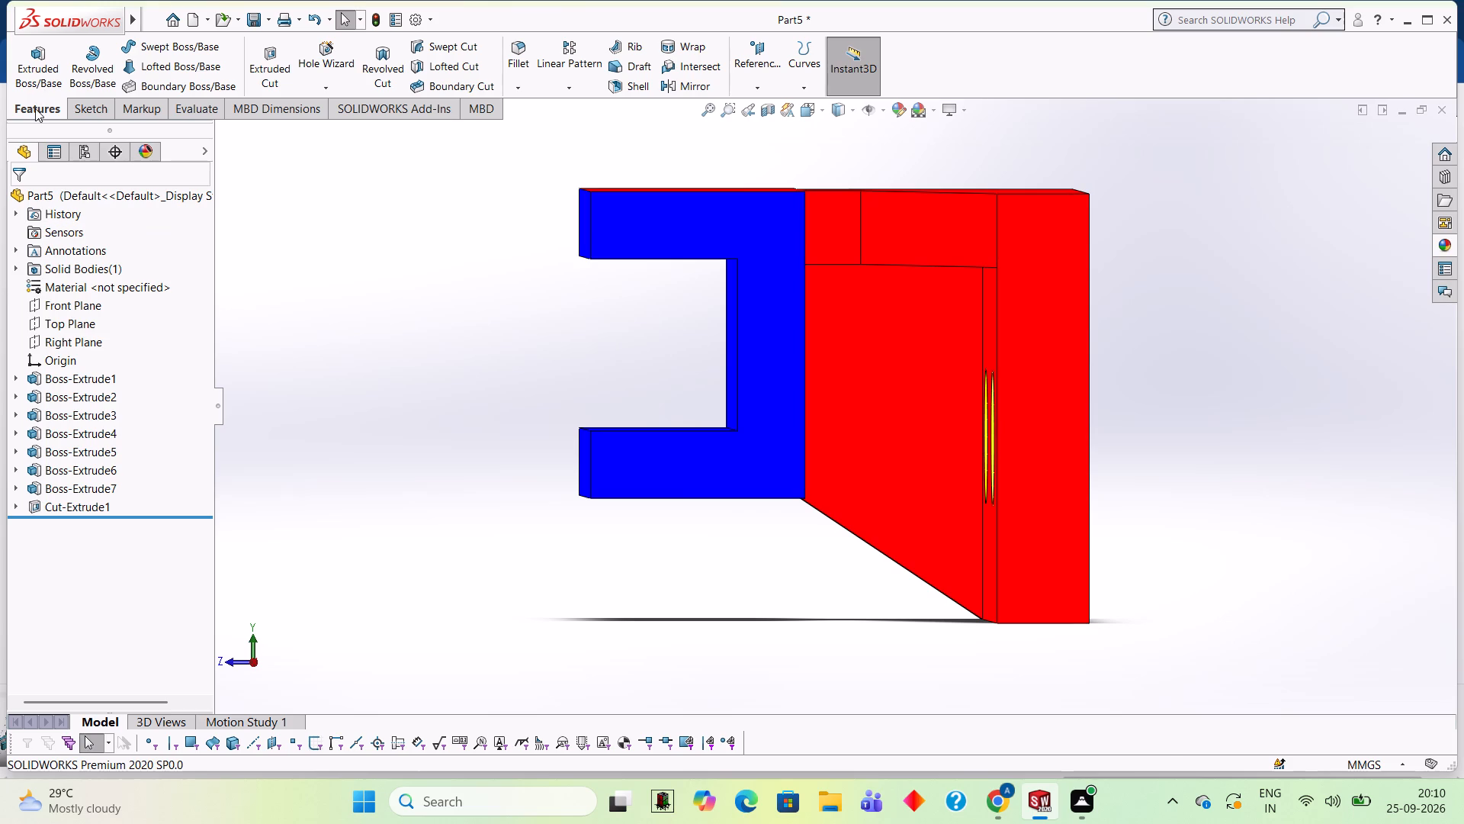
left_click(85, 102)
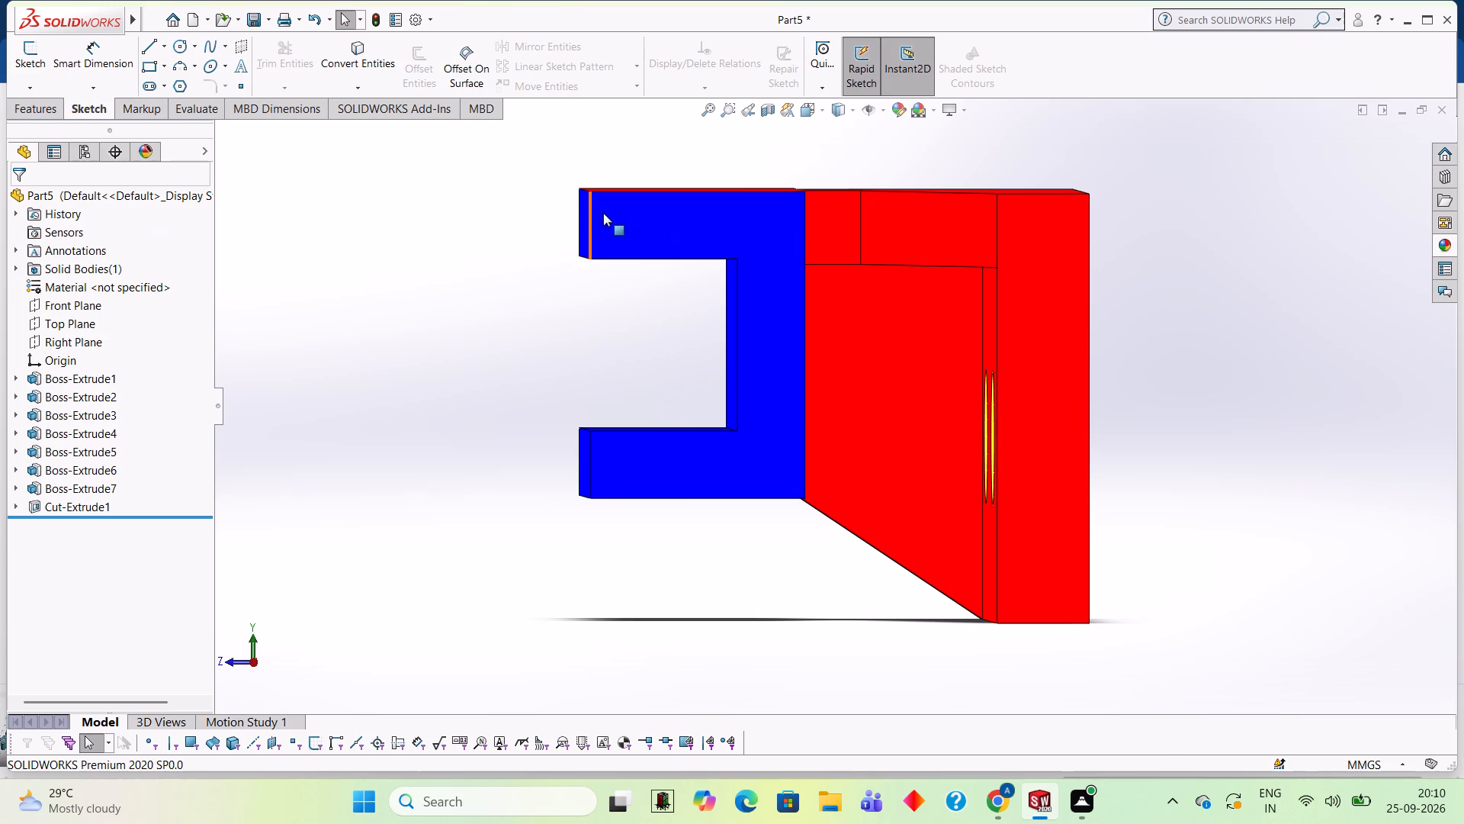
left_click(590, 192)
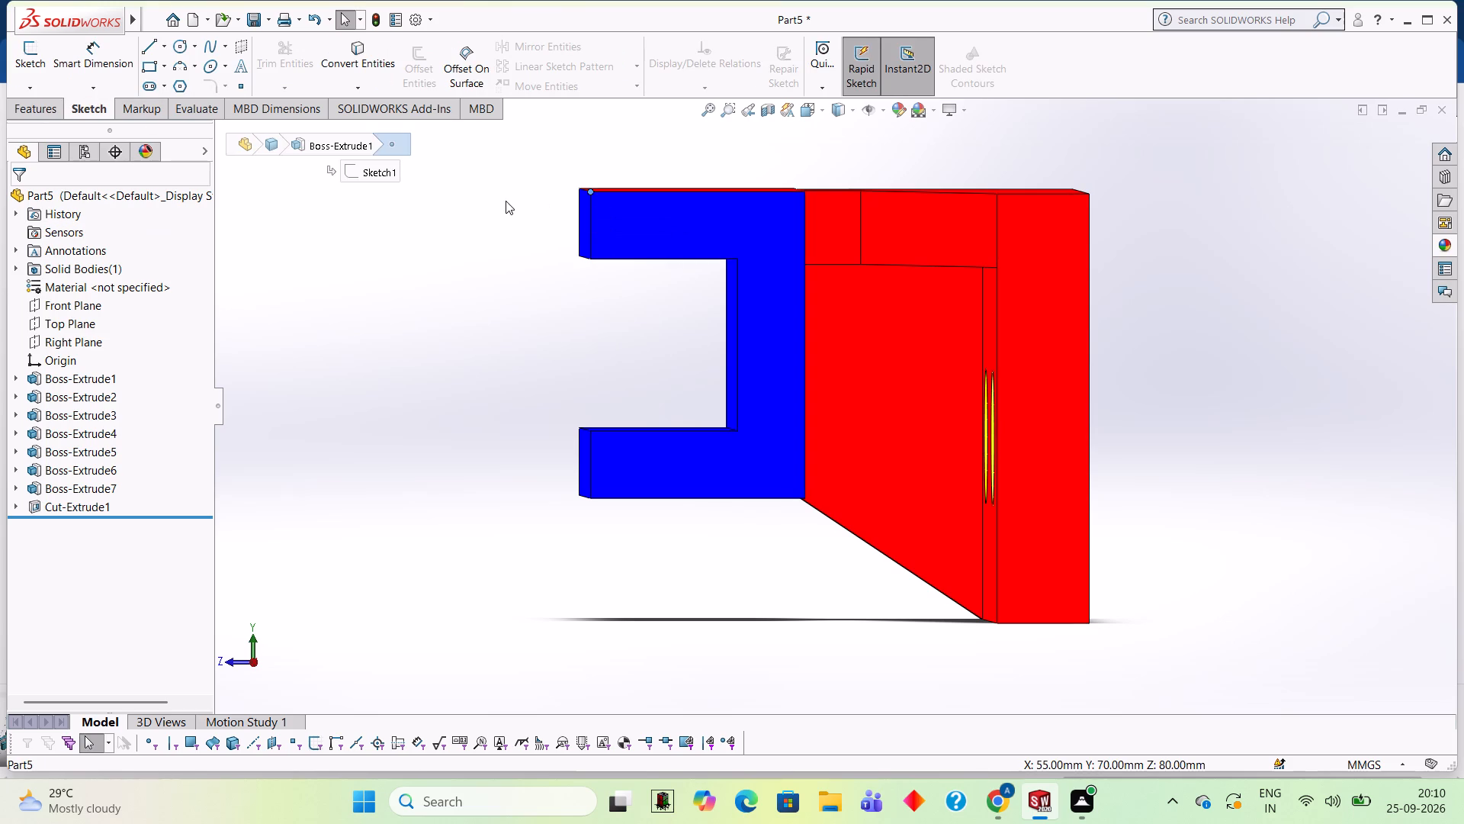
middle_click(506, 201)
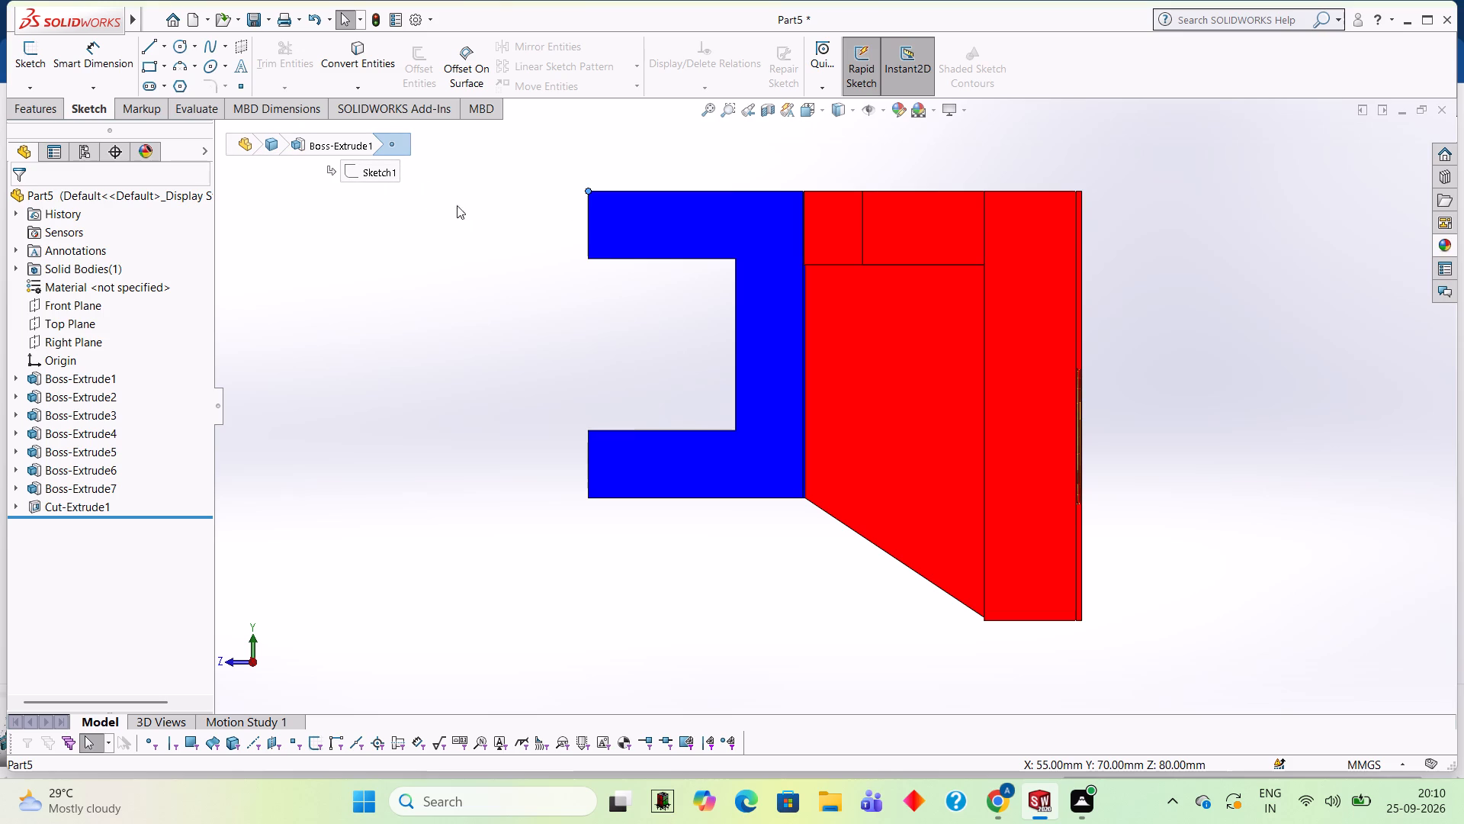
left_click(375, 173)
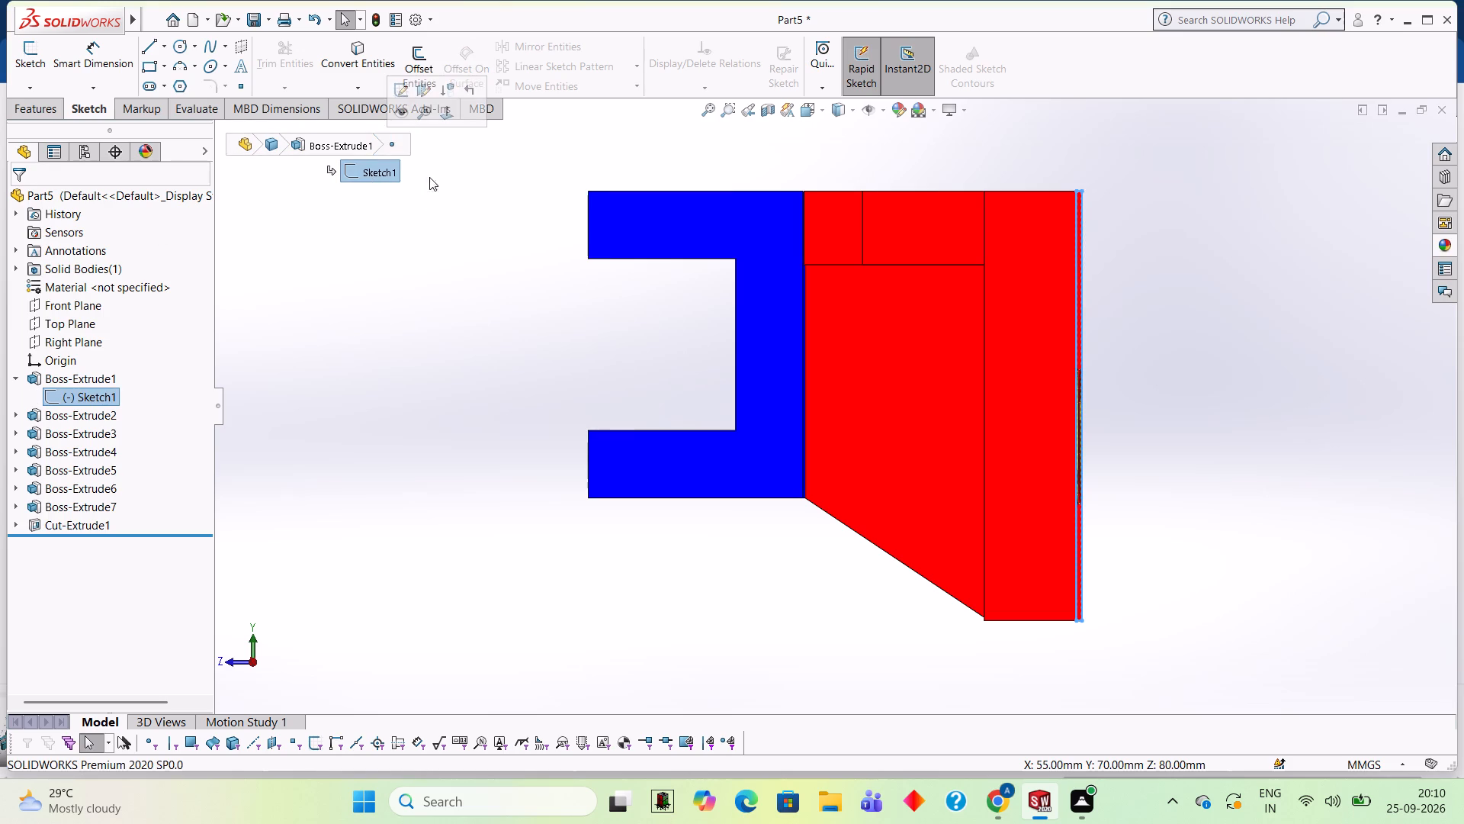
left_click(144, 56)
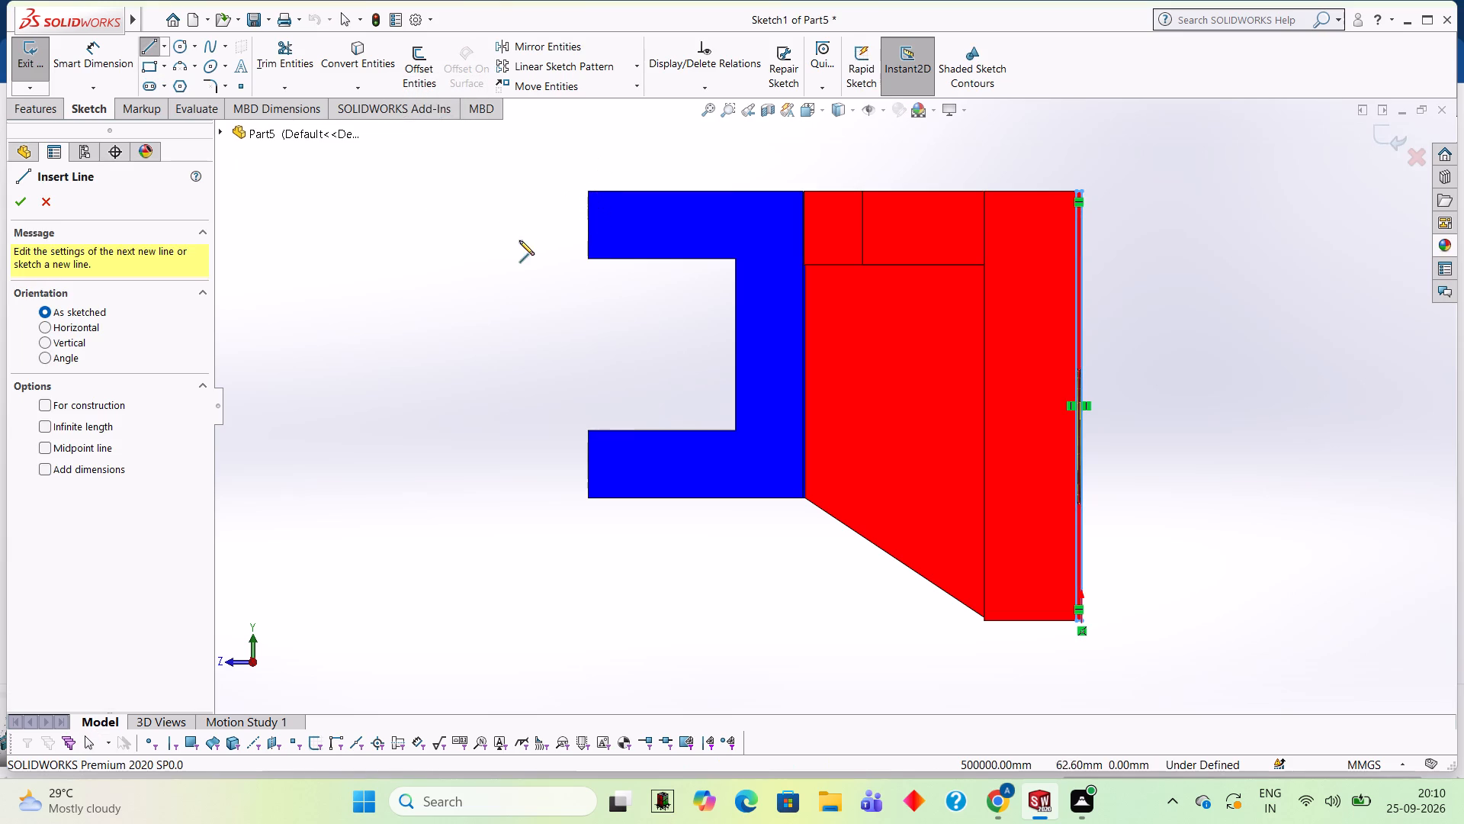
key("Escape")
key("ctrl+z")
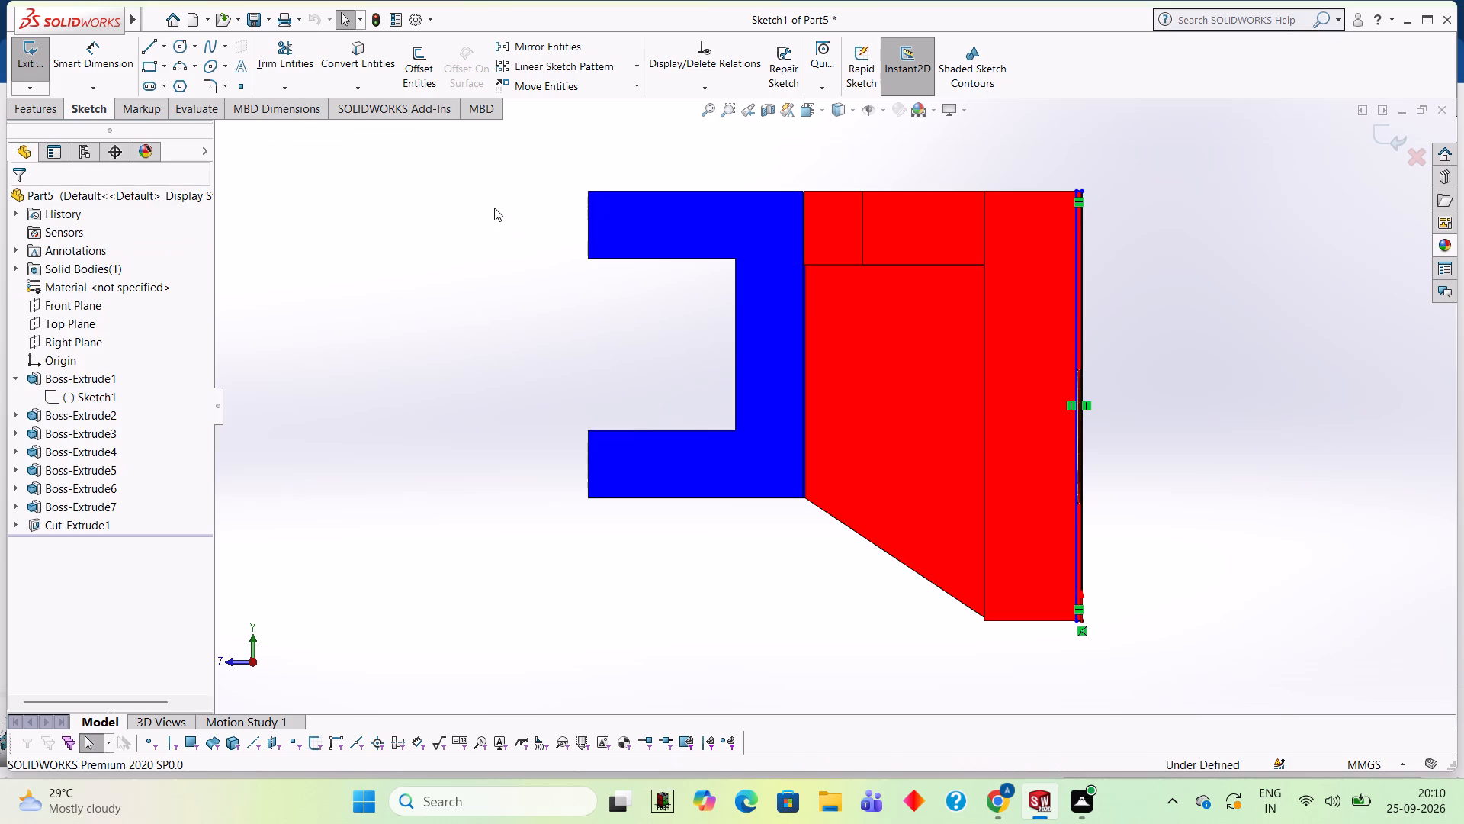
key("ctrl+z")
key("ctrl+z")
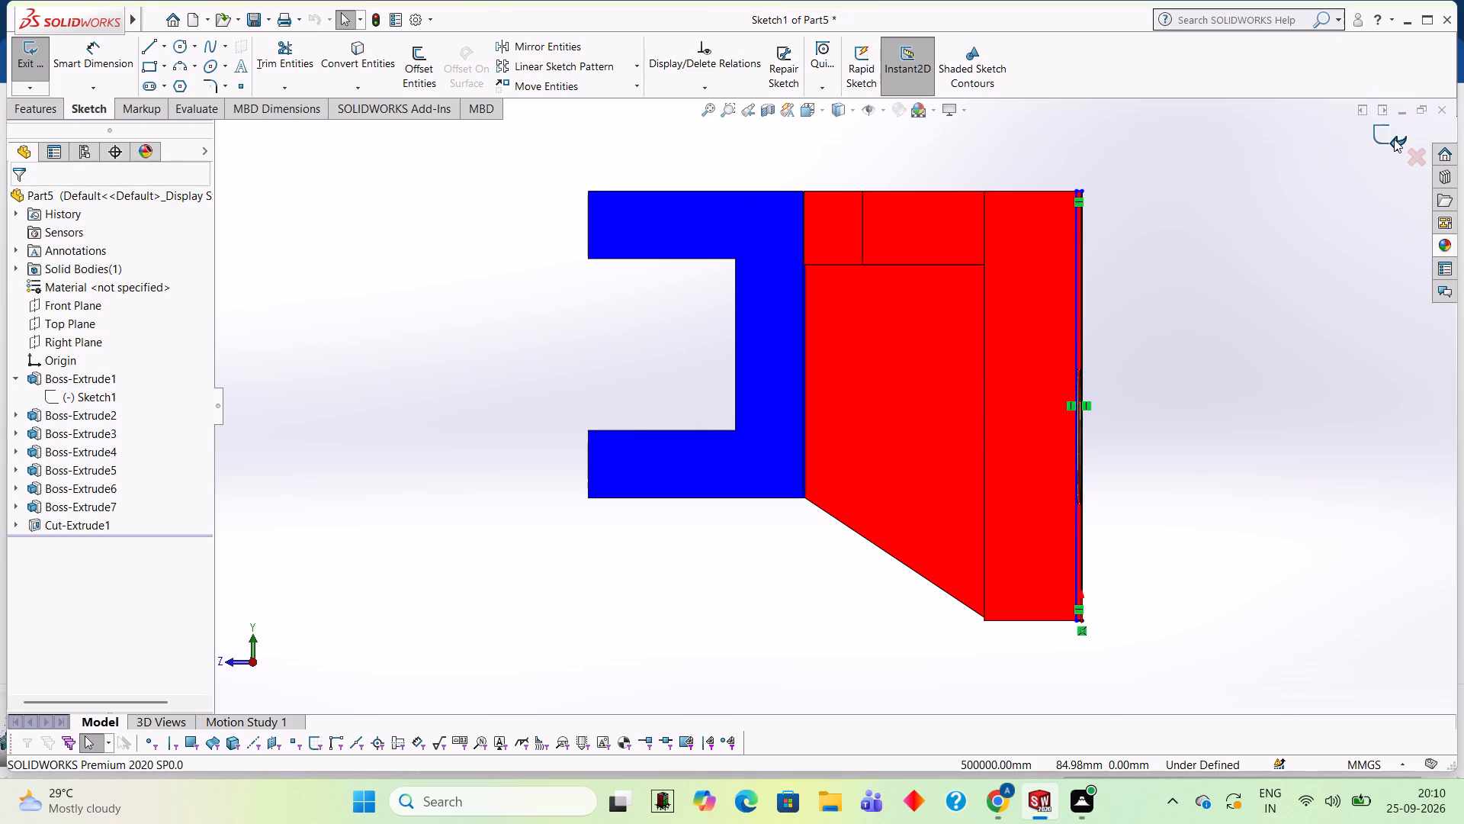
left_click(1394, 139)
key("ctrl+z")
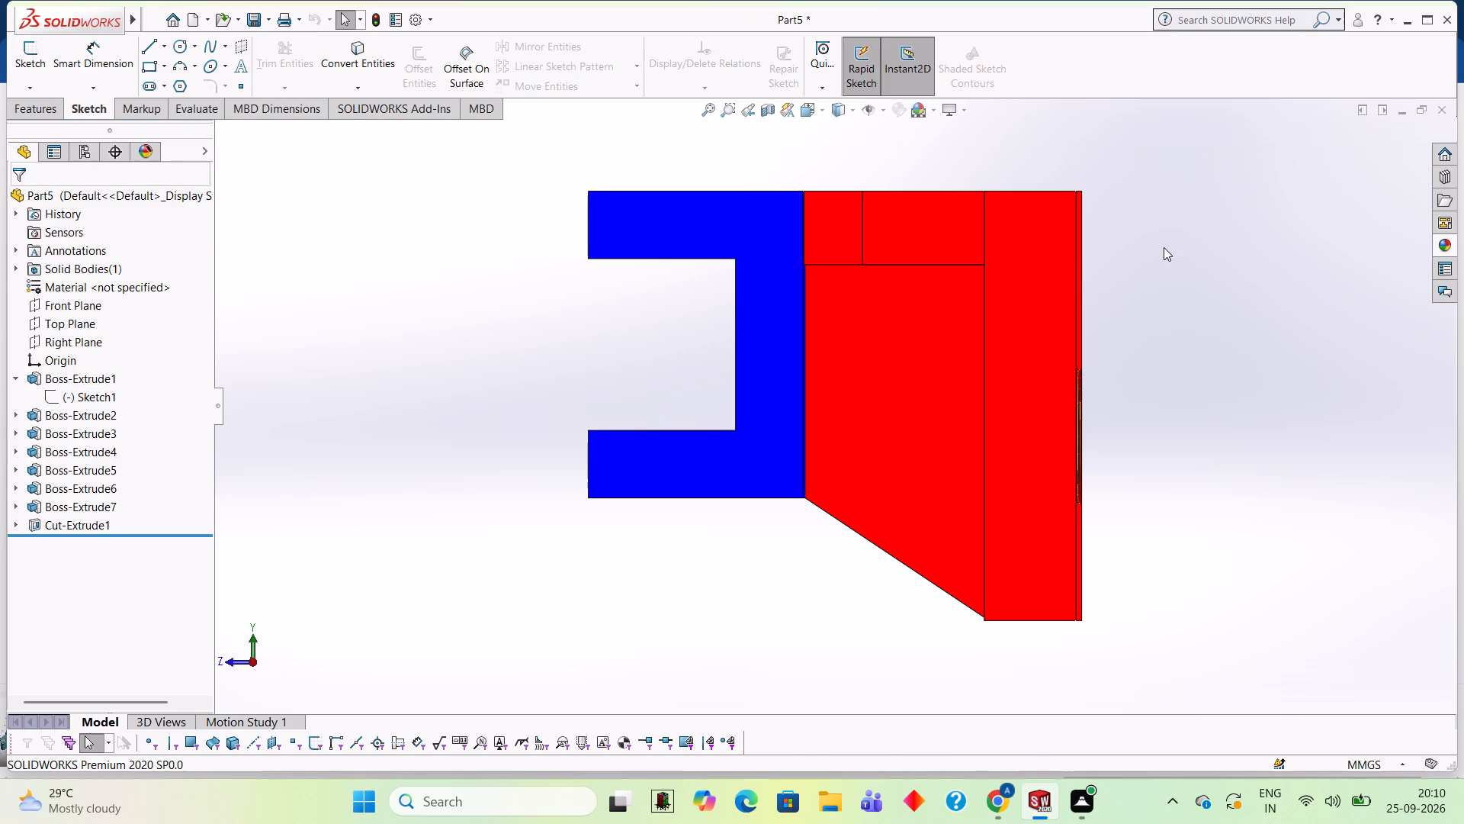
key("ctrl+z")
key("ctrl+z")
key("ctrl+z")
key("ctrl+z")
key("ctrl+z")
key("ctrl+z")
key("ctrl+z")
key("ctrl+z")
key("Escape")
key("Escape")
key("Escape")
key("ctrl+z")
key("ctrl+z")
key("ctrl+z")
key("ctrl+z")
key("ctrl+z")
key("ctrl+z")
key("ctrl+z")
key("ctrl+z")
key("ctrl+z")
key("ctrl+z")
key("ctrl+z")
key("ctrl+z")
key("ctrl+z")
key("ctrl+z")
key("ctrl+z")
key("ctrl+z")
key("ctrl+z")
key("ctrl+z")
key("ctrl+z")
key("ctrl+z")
On the channel's C-shaped end face, sketch an 11 mm square extending outward from the upper flange's free end.
middle_click(1311, 390)
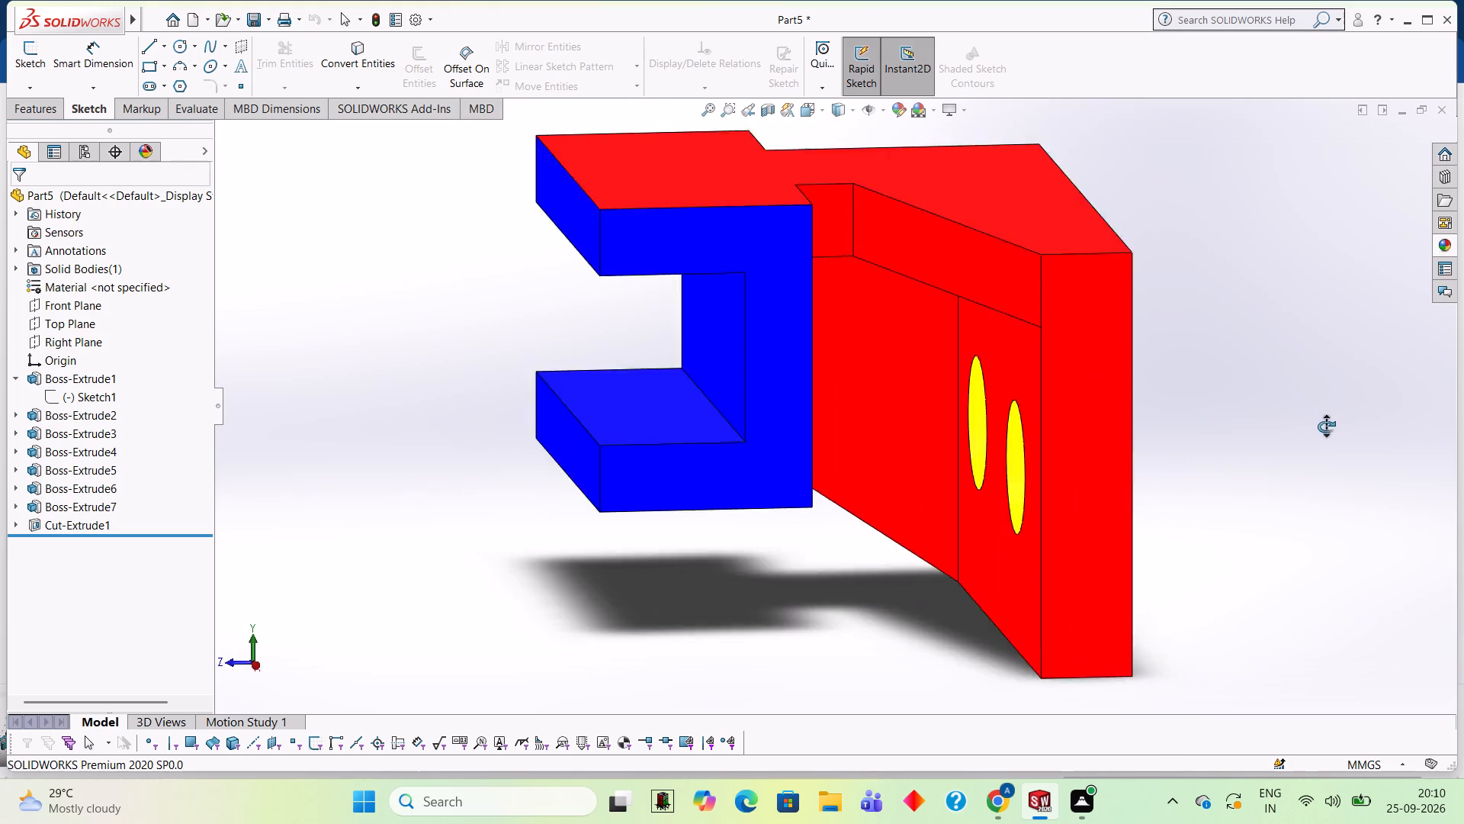
left_click(719, 221)
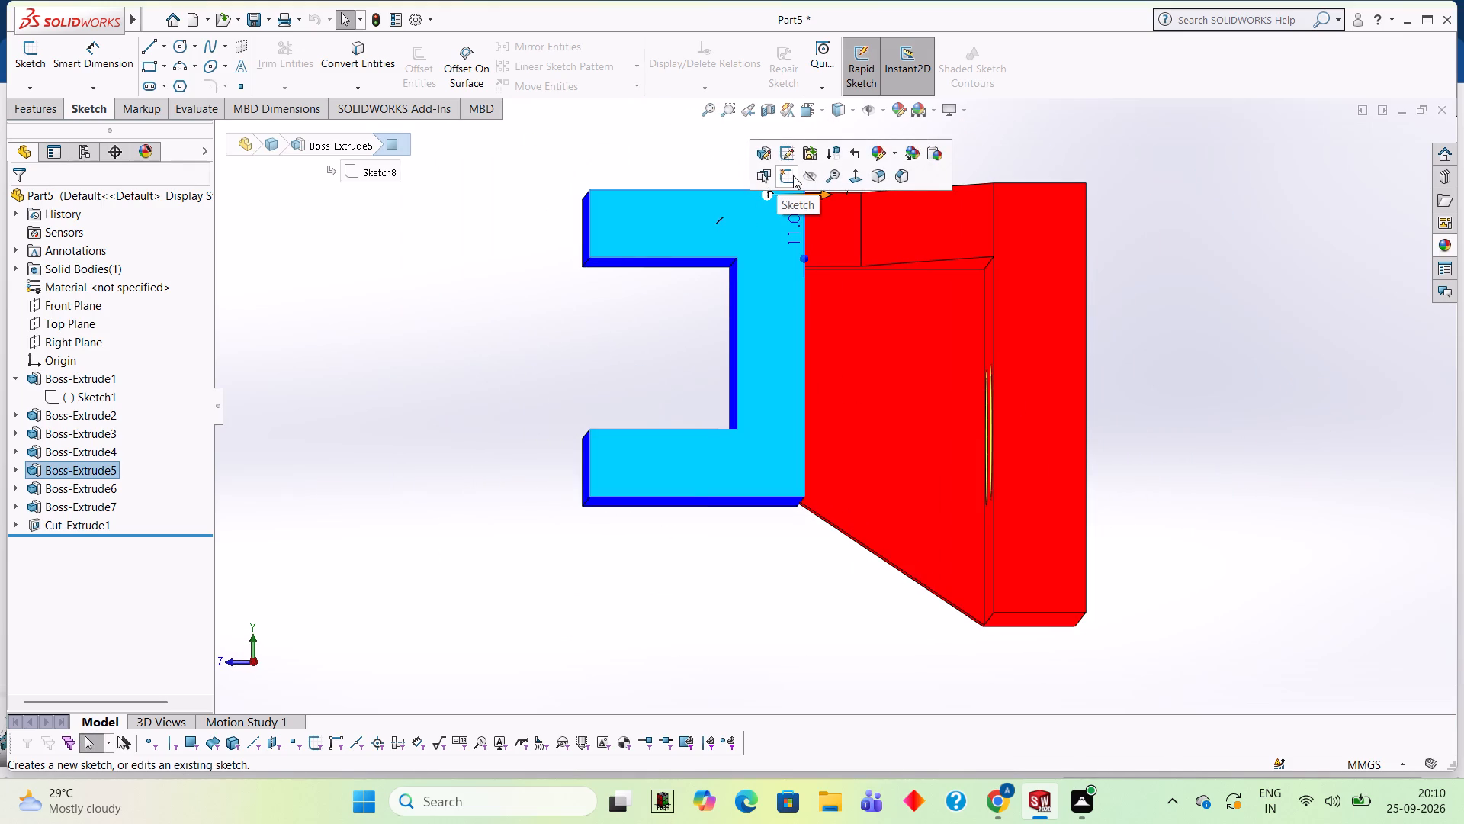
left_click(793, 175)
key("ctrl+8")
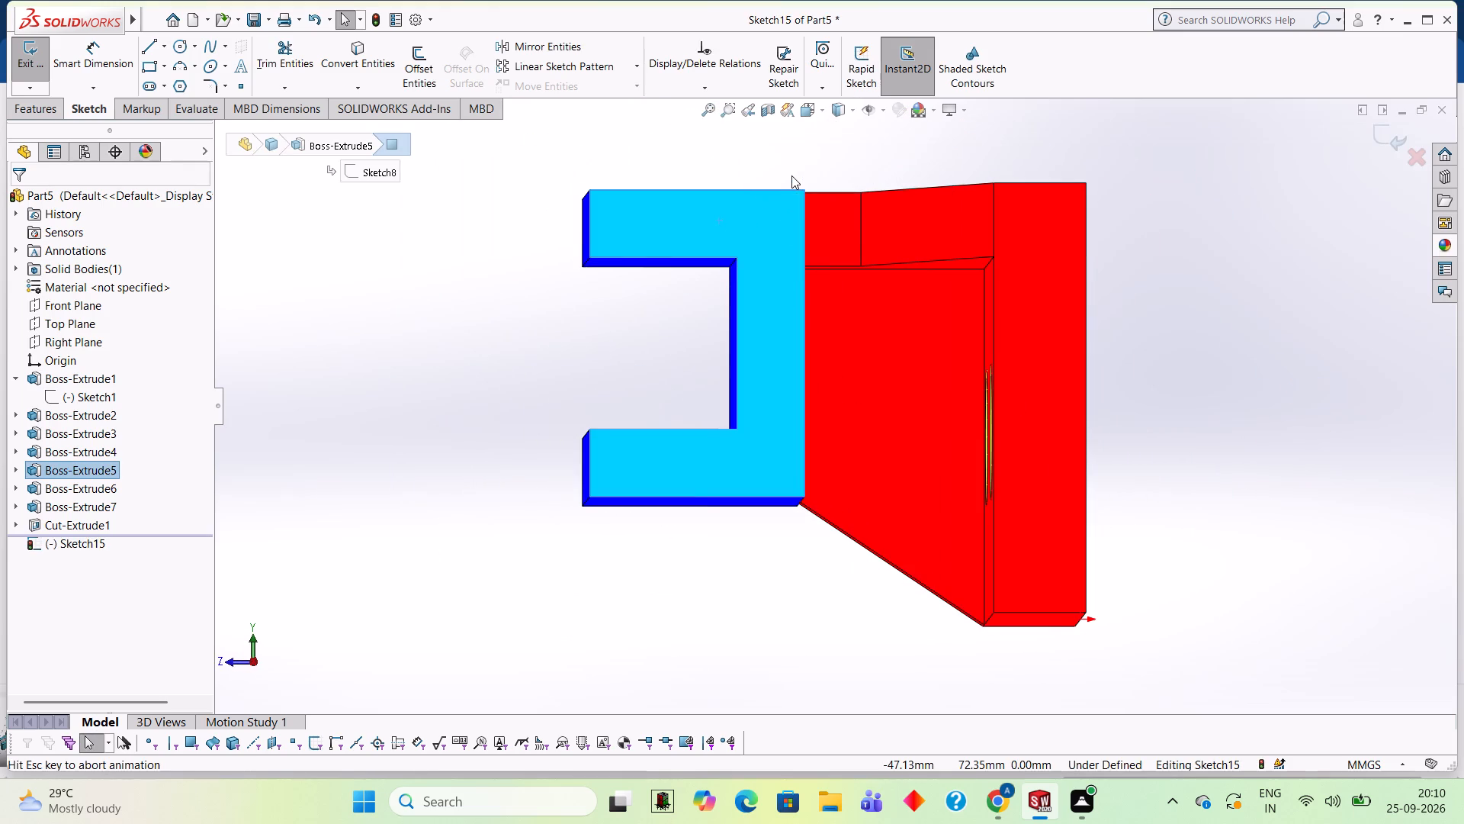
left_click(152, 43)
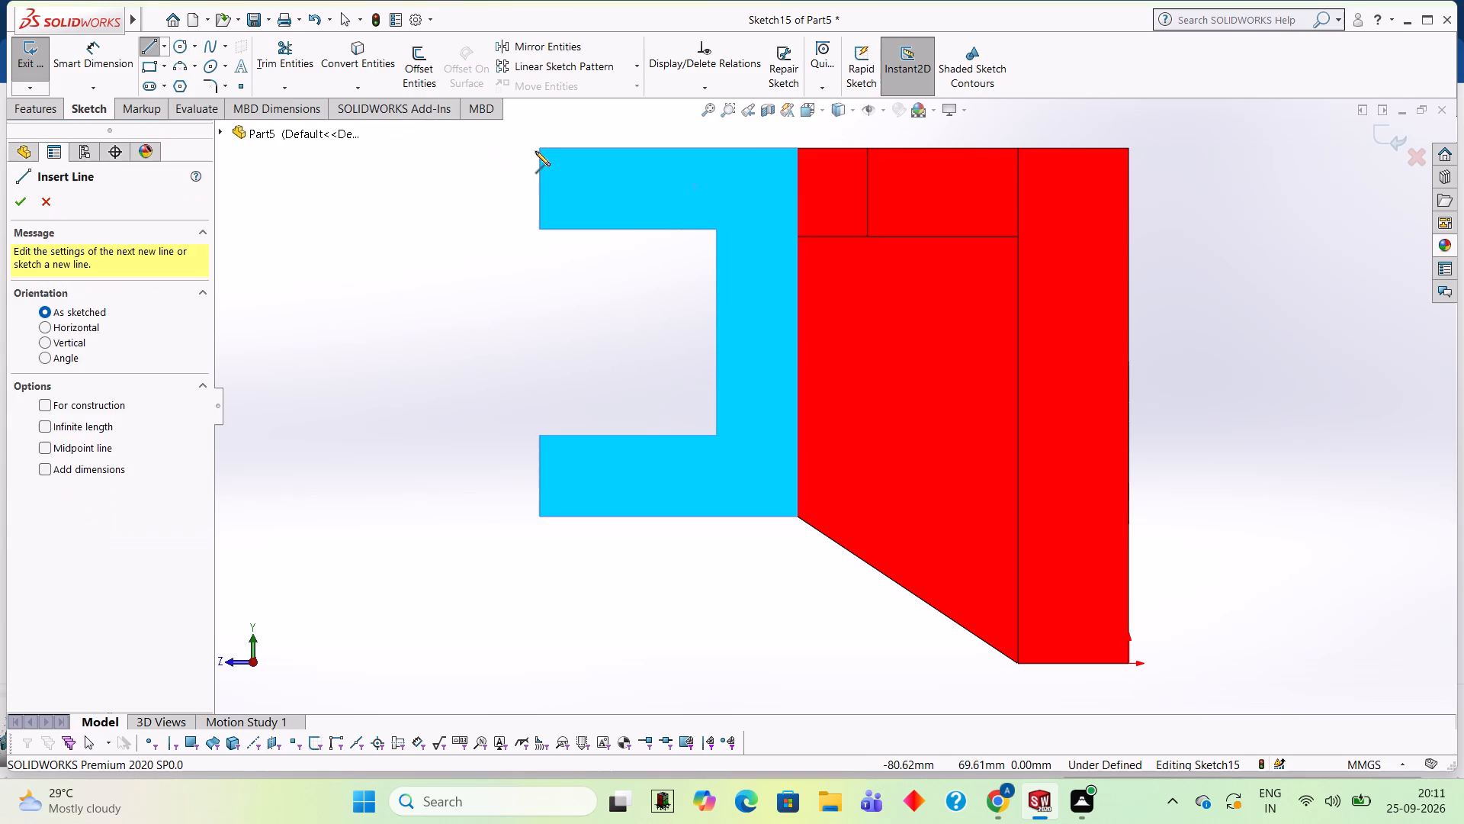
left_click(539, 147)
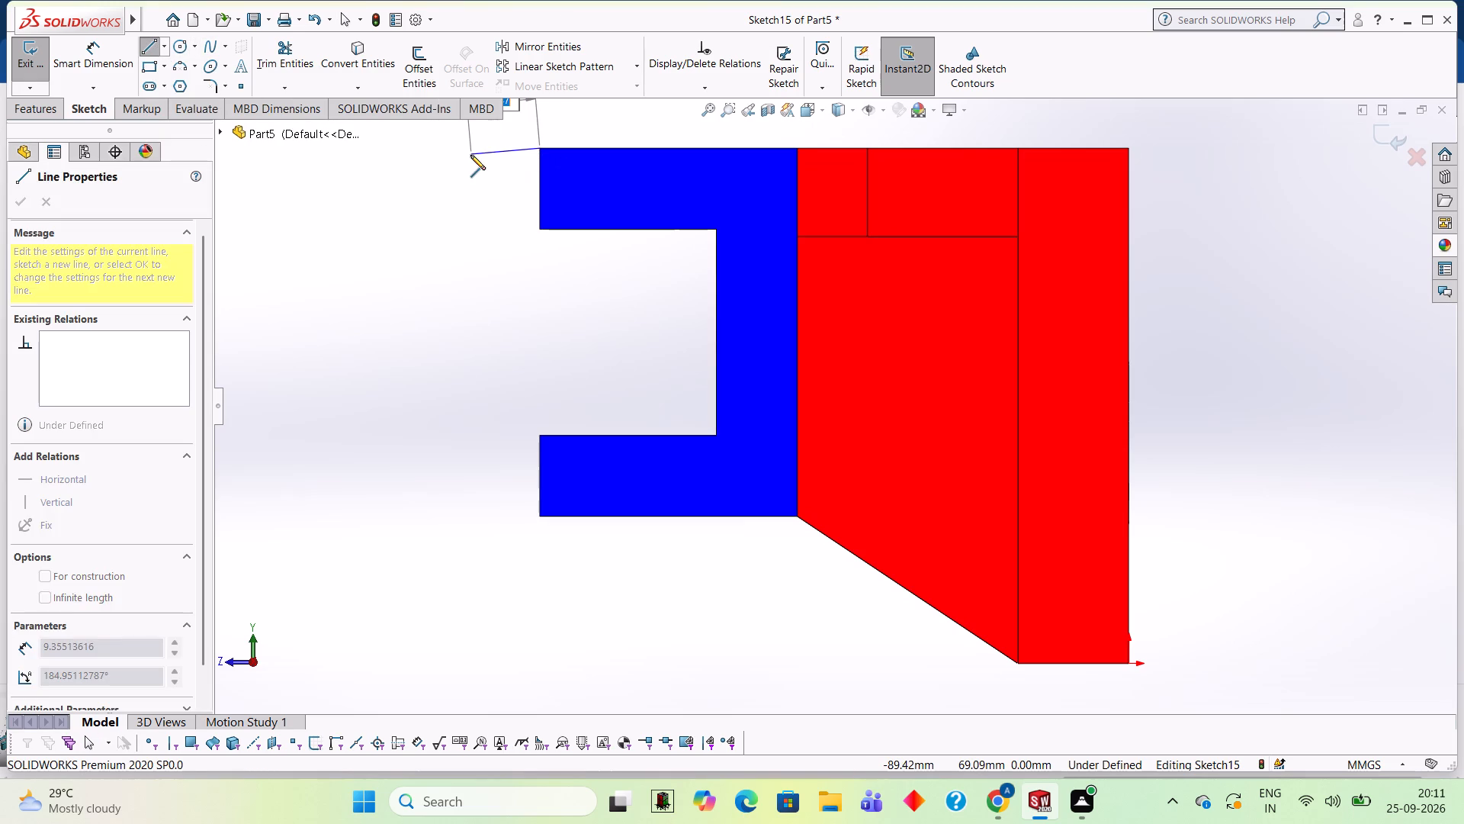
scroll(470, 146, "up", 1)
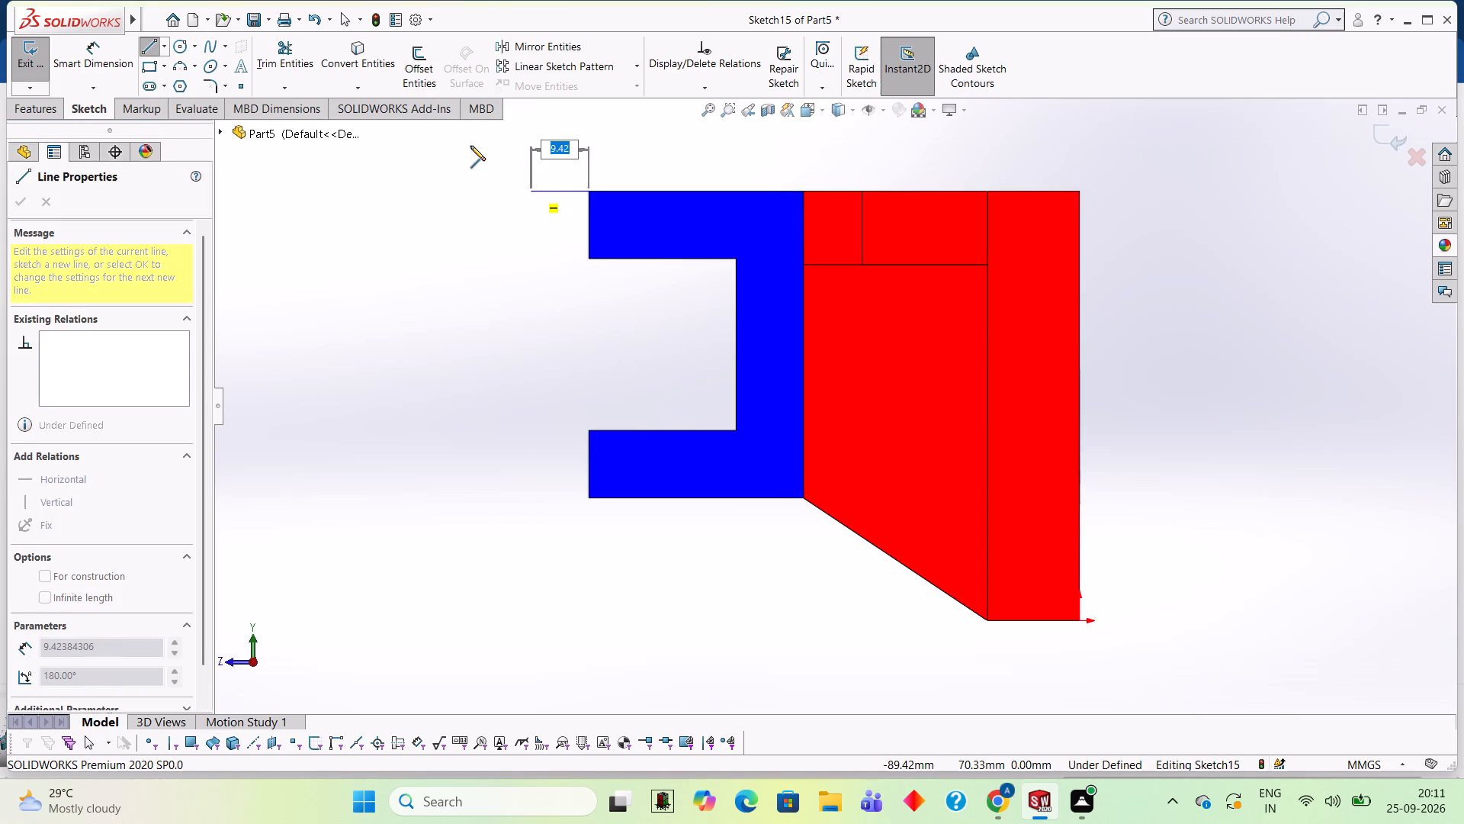
type("11")
key("Return")
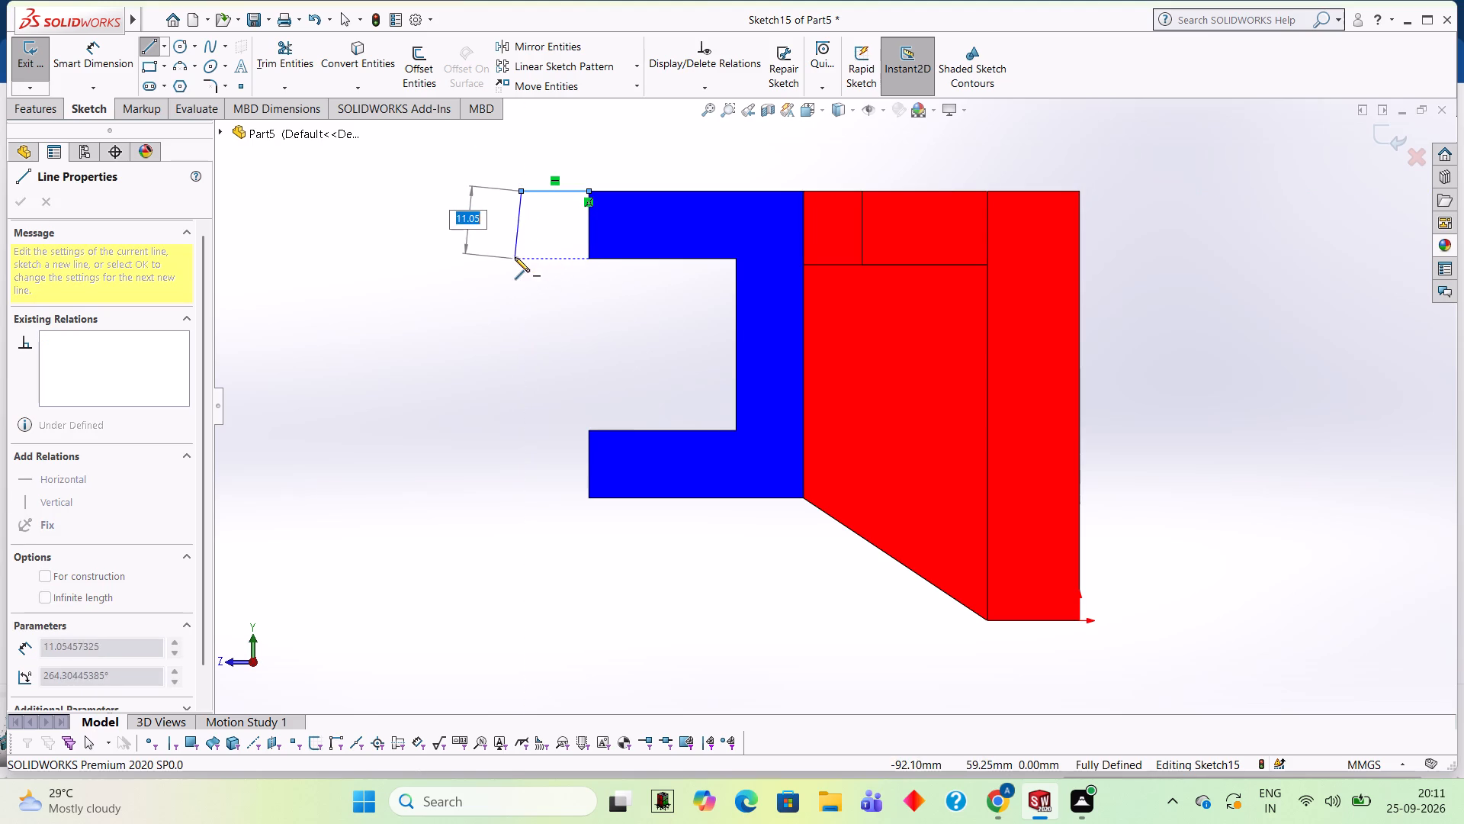
left_click(520, 256)
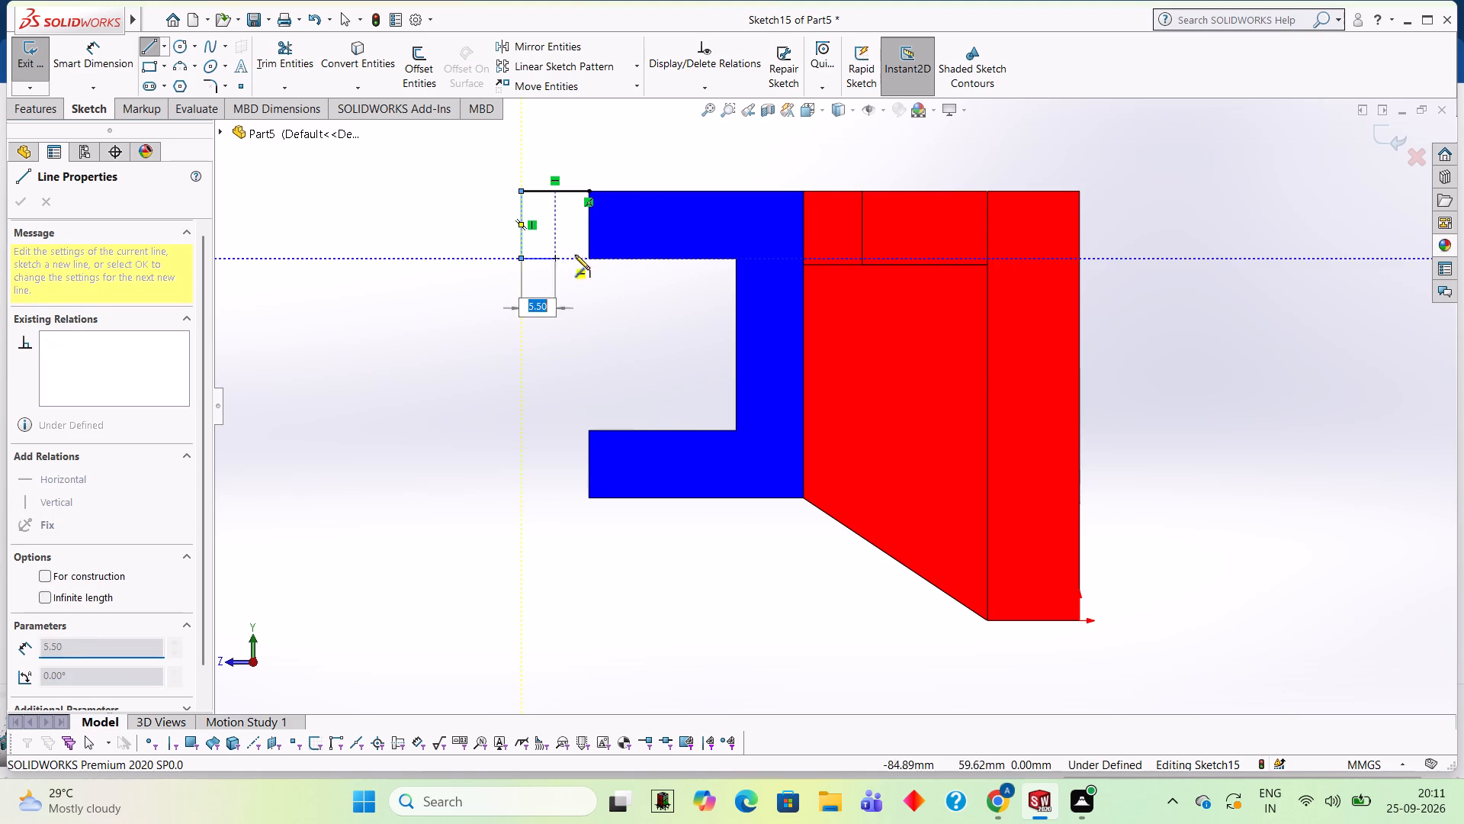
left_click(588, 256)
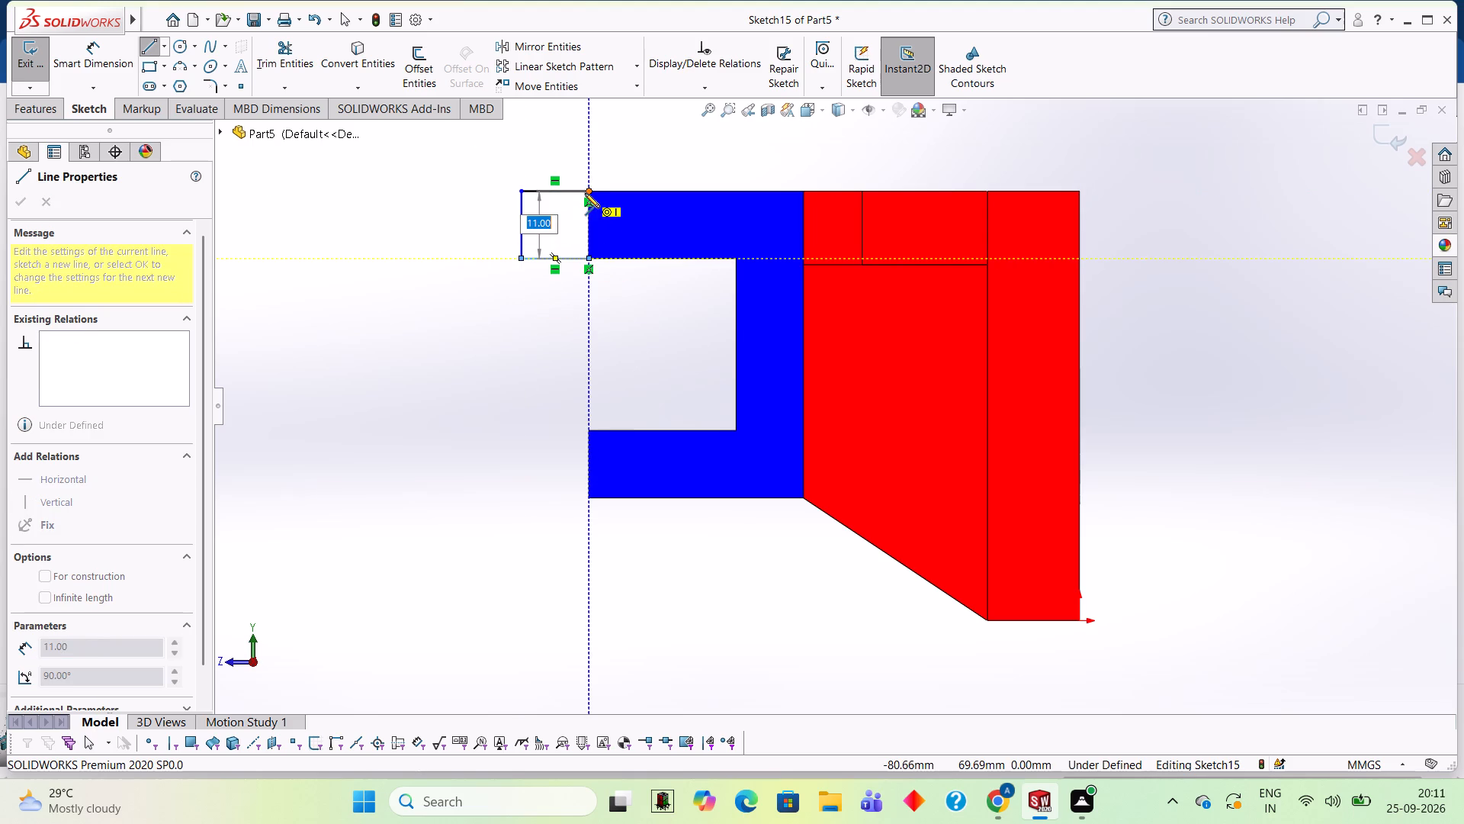
left_click(588, 189)
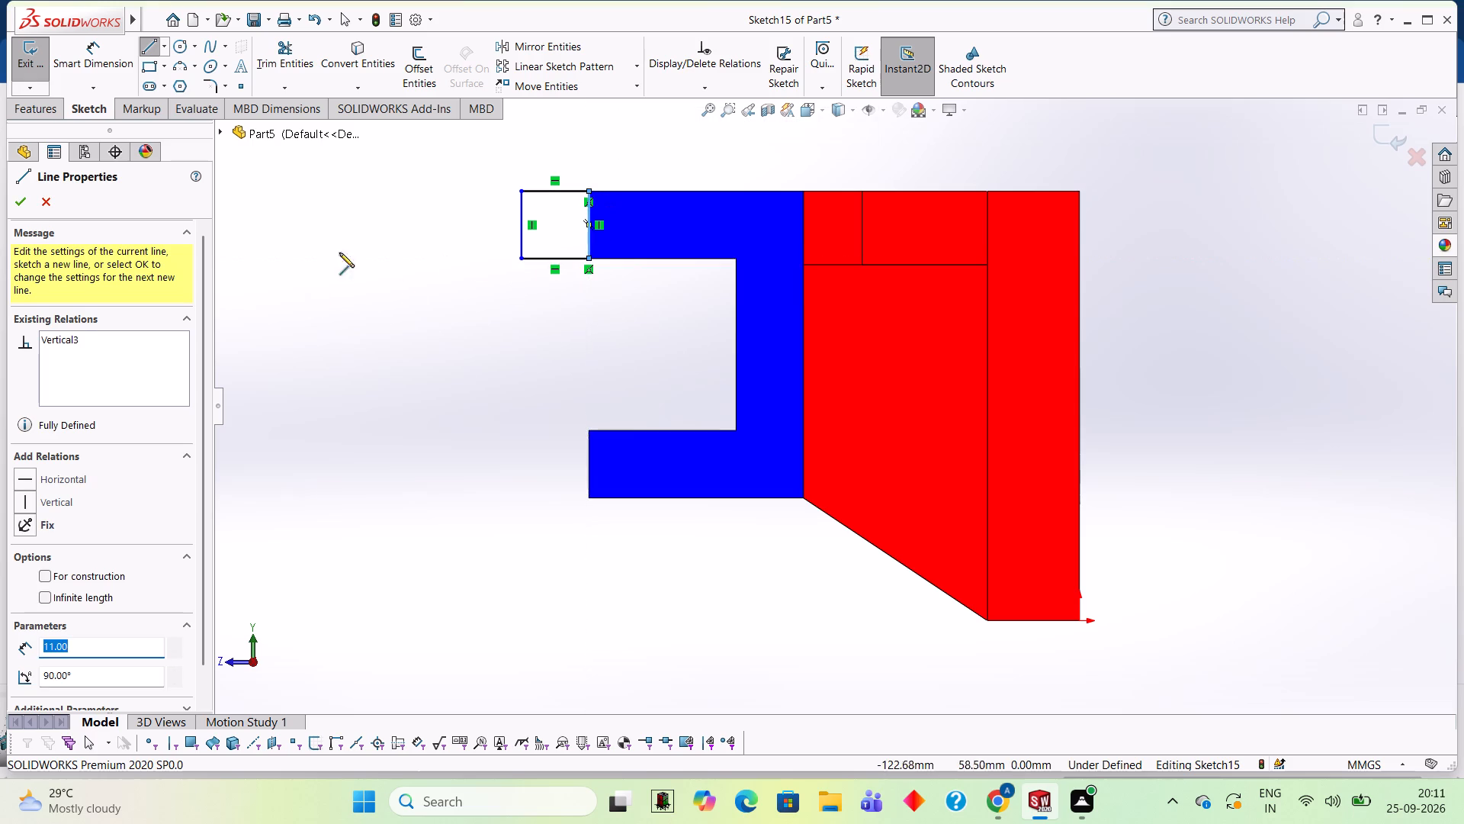
Extrude the square 75 mm blind in the reversed direction, along the upper flange's free edge, merging the result.
left_click(34, 112)
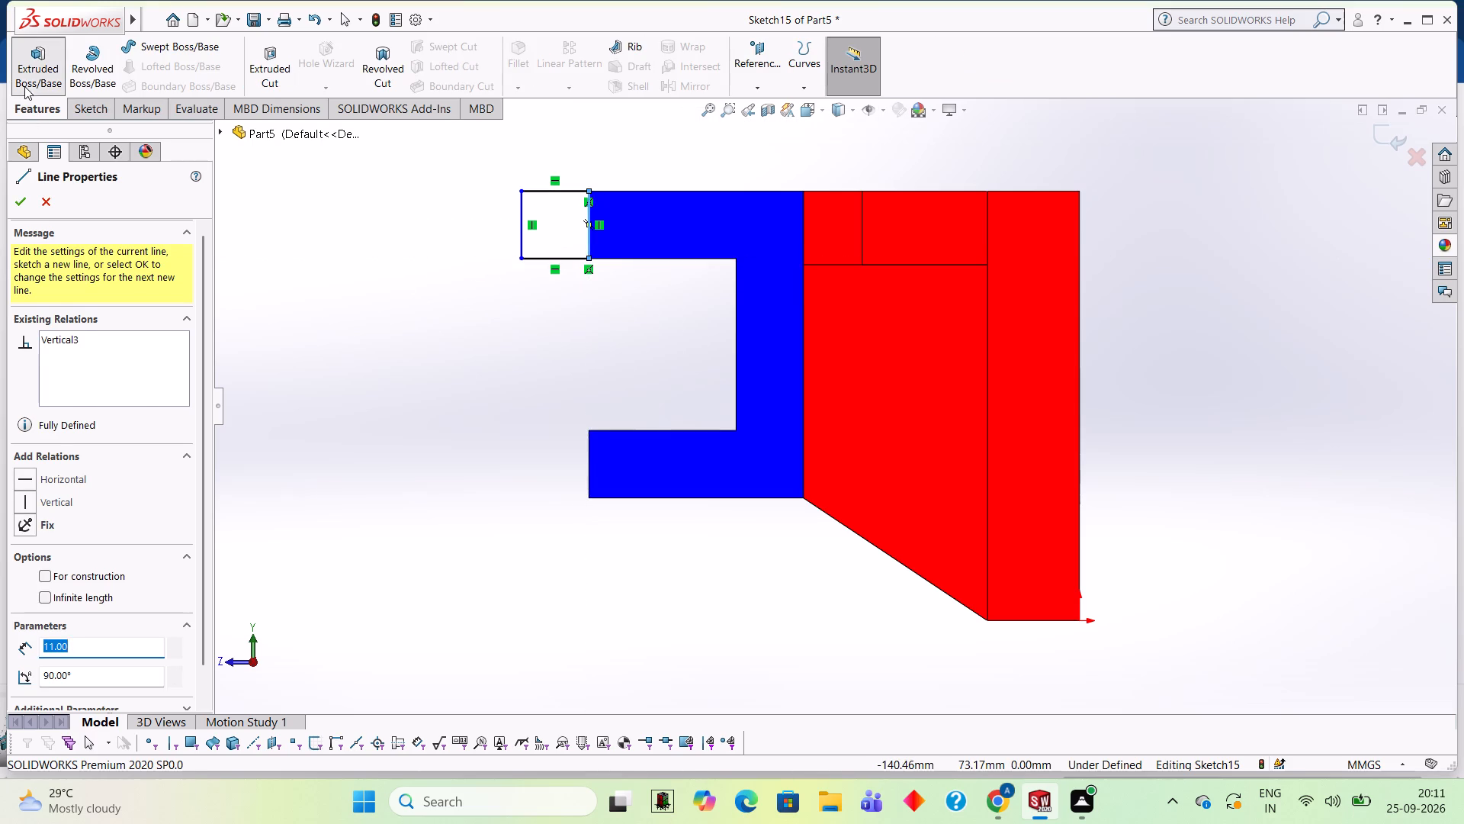
left_click(24, 86)
middle_click_drag(348, 222, 390, 245)
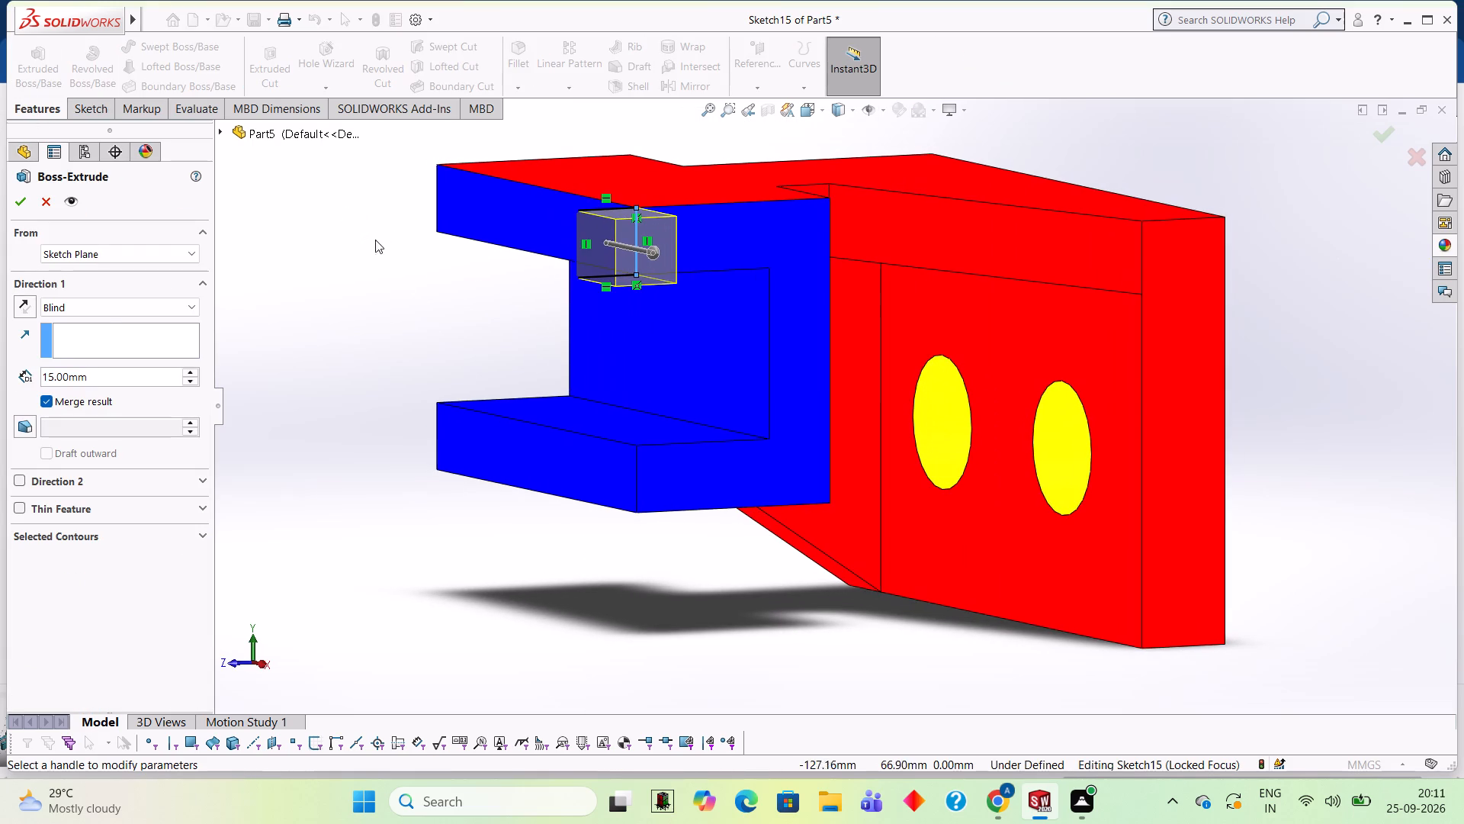
left_click(21, 313)
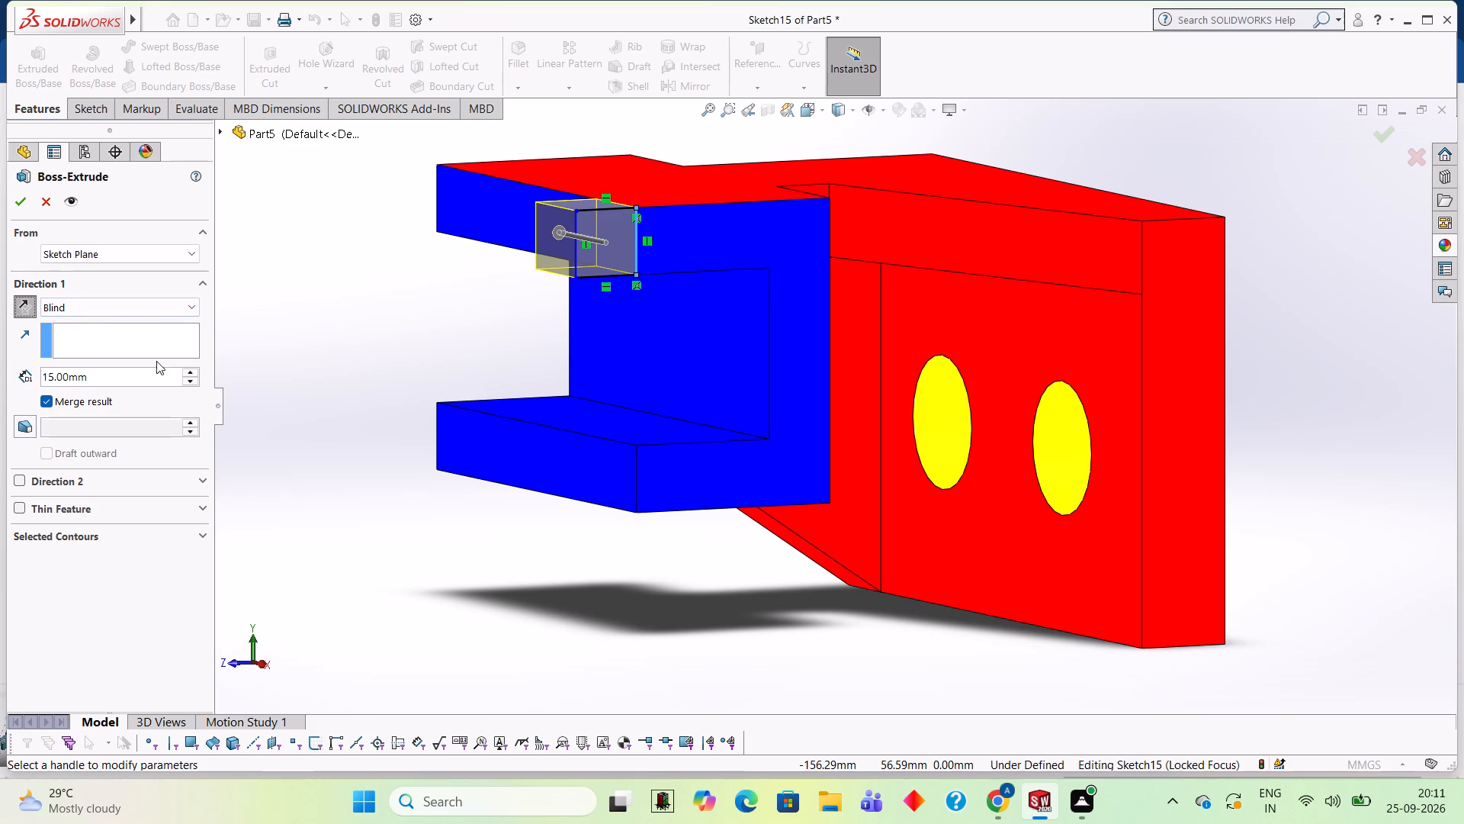
left_click(149, 380)
key("BackSpace")
key("BackSpace")
key("BackSpace")
key("BackSpace")
key("BackSpace")
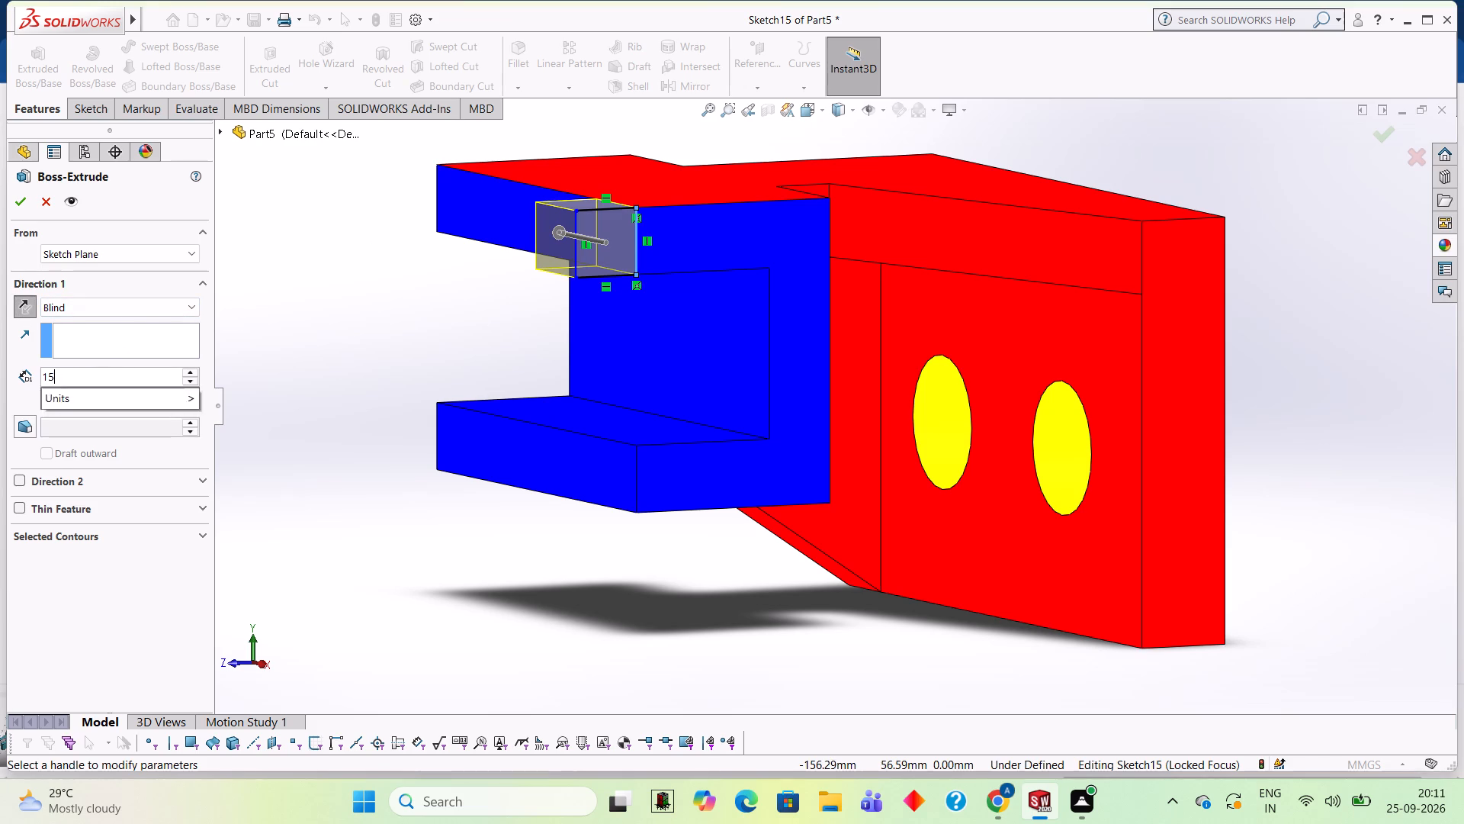
key("BackSpace")
key("BackSpace")
type("75")
key("Return")
middle_click_drag(265, 244, 328, 294)
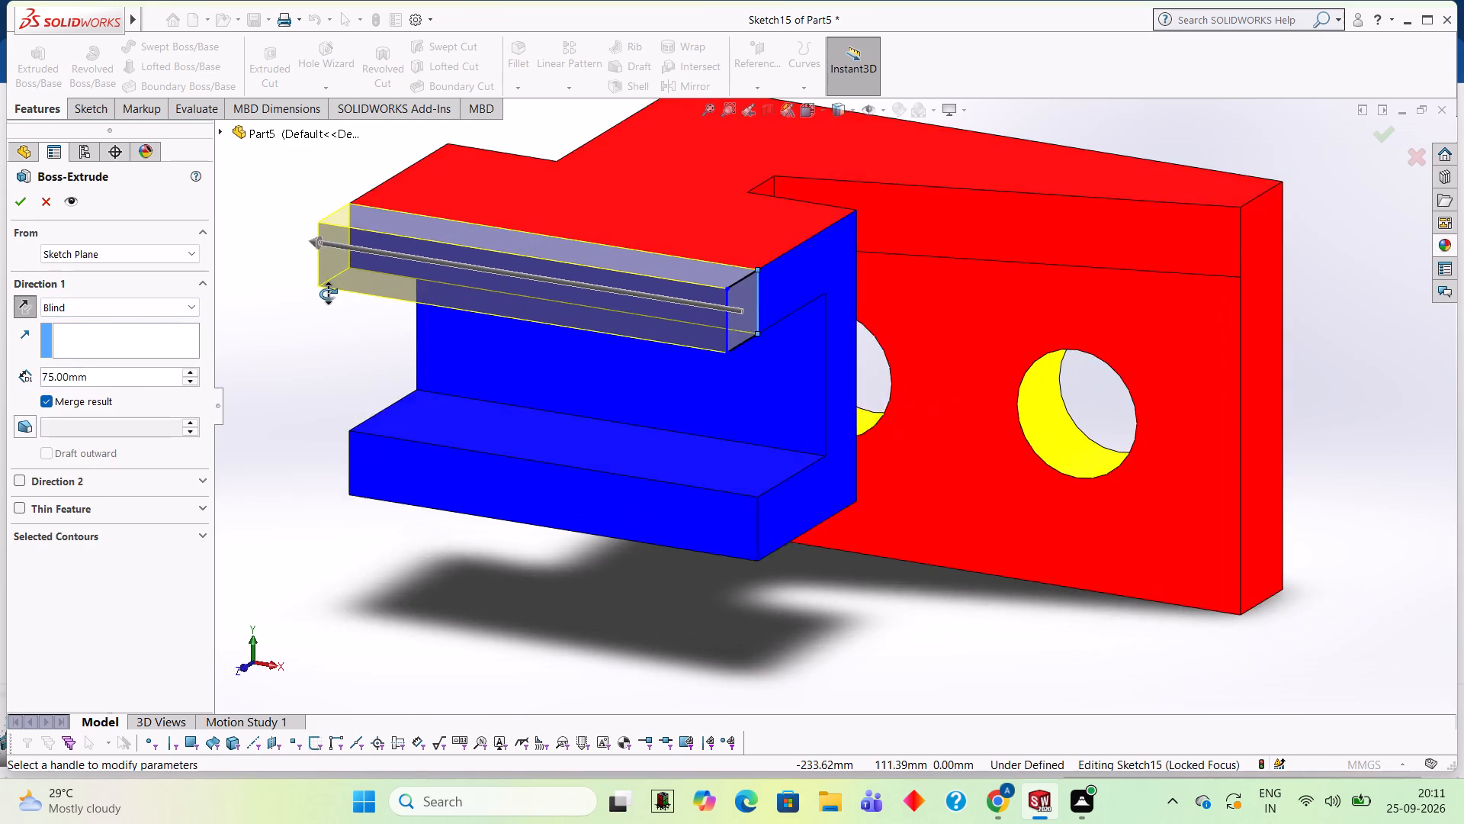
middle_click_drag(328, 294, 332, 297)
left_click(17, 210)
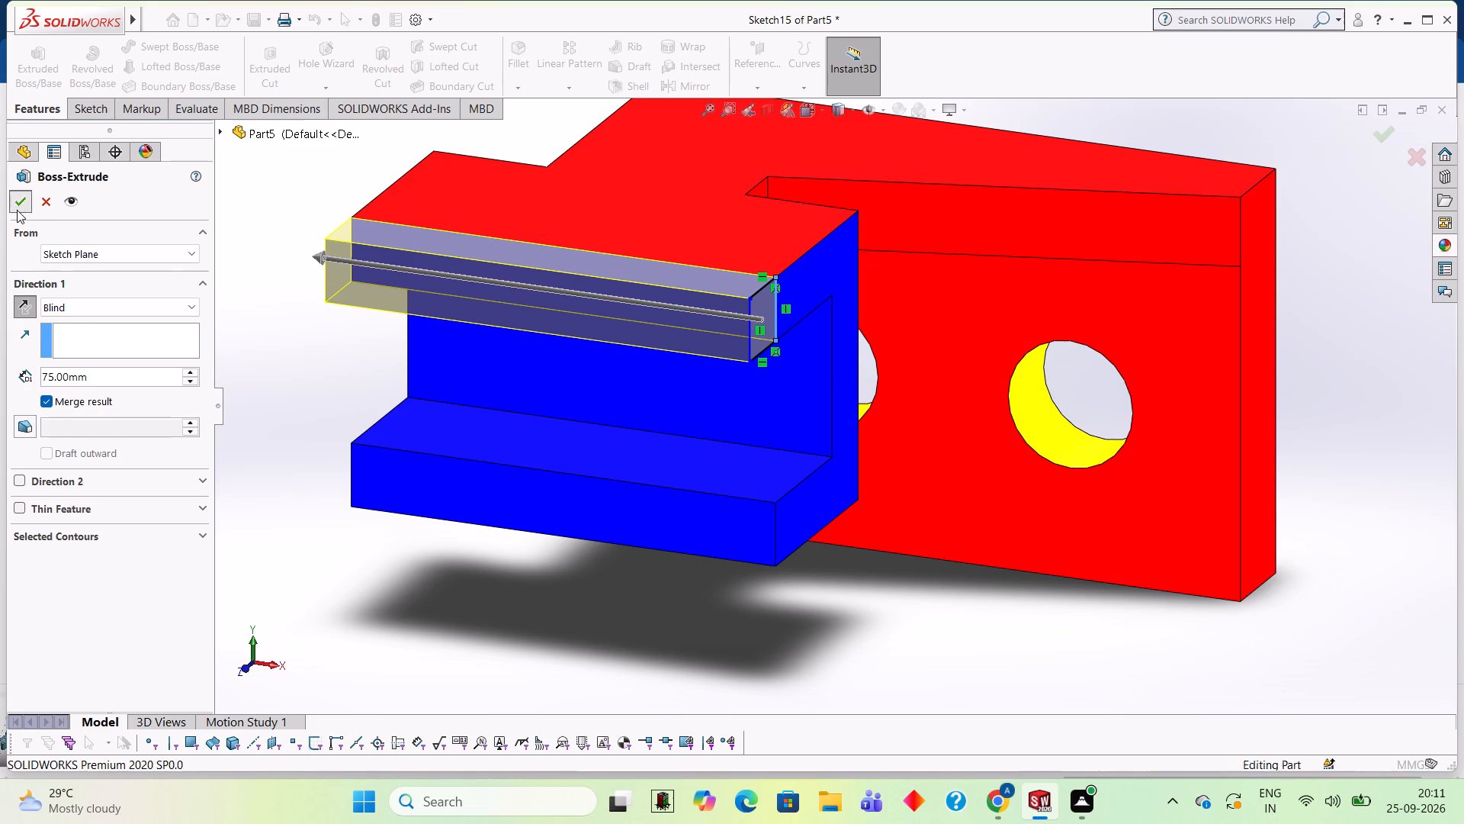
left_click(297, 153)
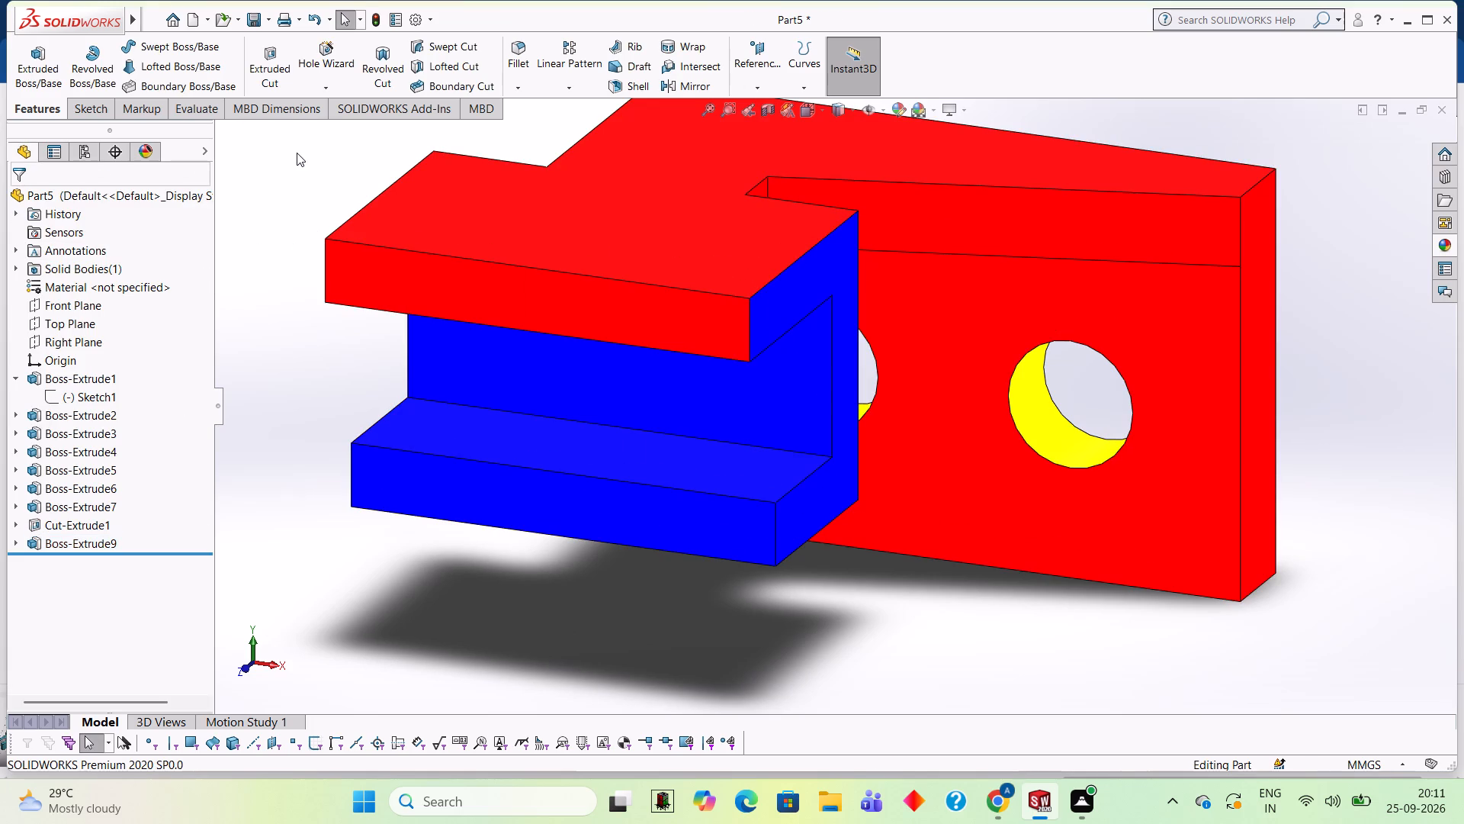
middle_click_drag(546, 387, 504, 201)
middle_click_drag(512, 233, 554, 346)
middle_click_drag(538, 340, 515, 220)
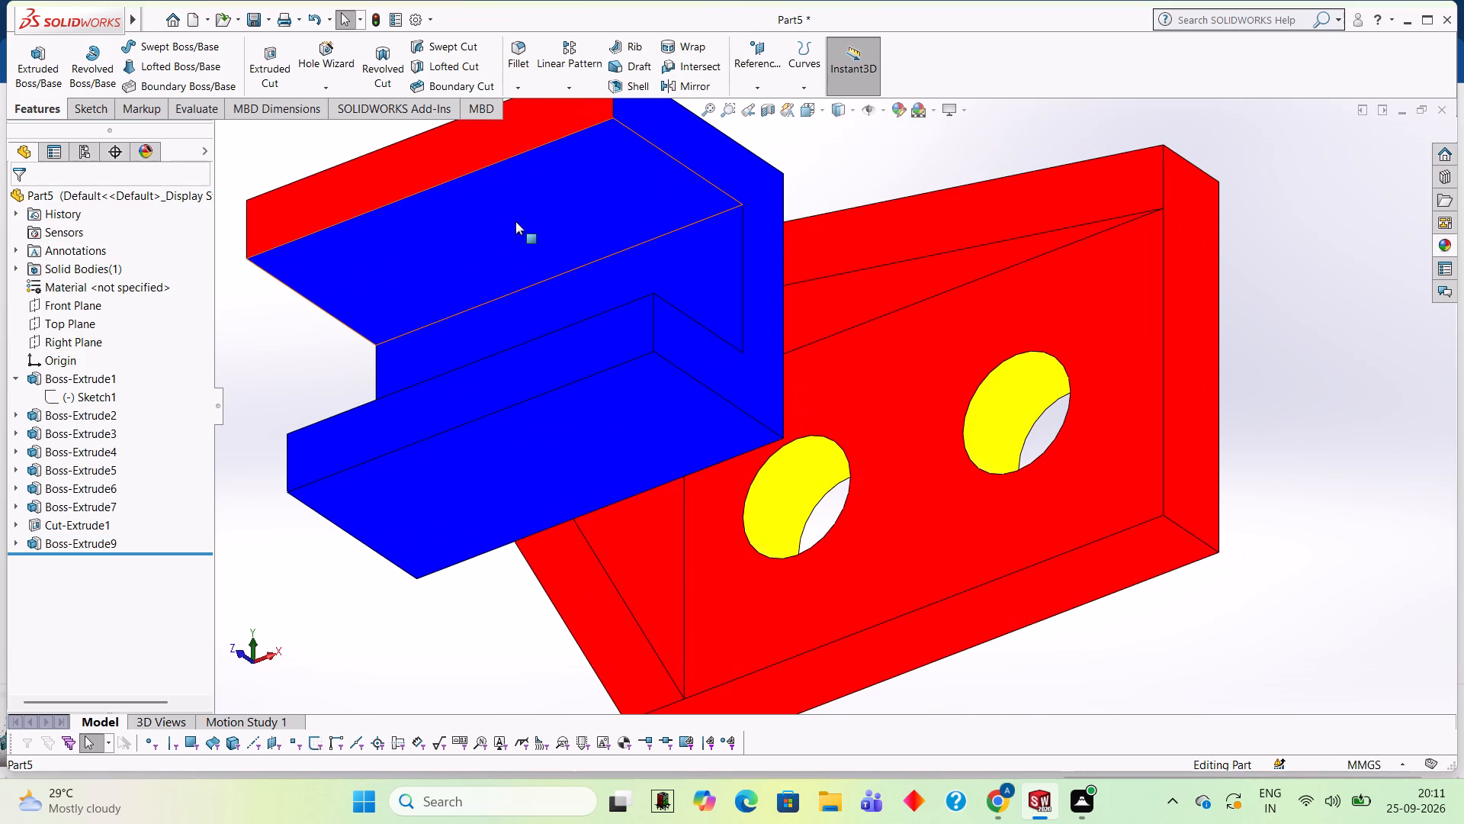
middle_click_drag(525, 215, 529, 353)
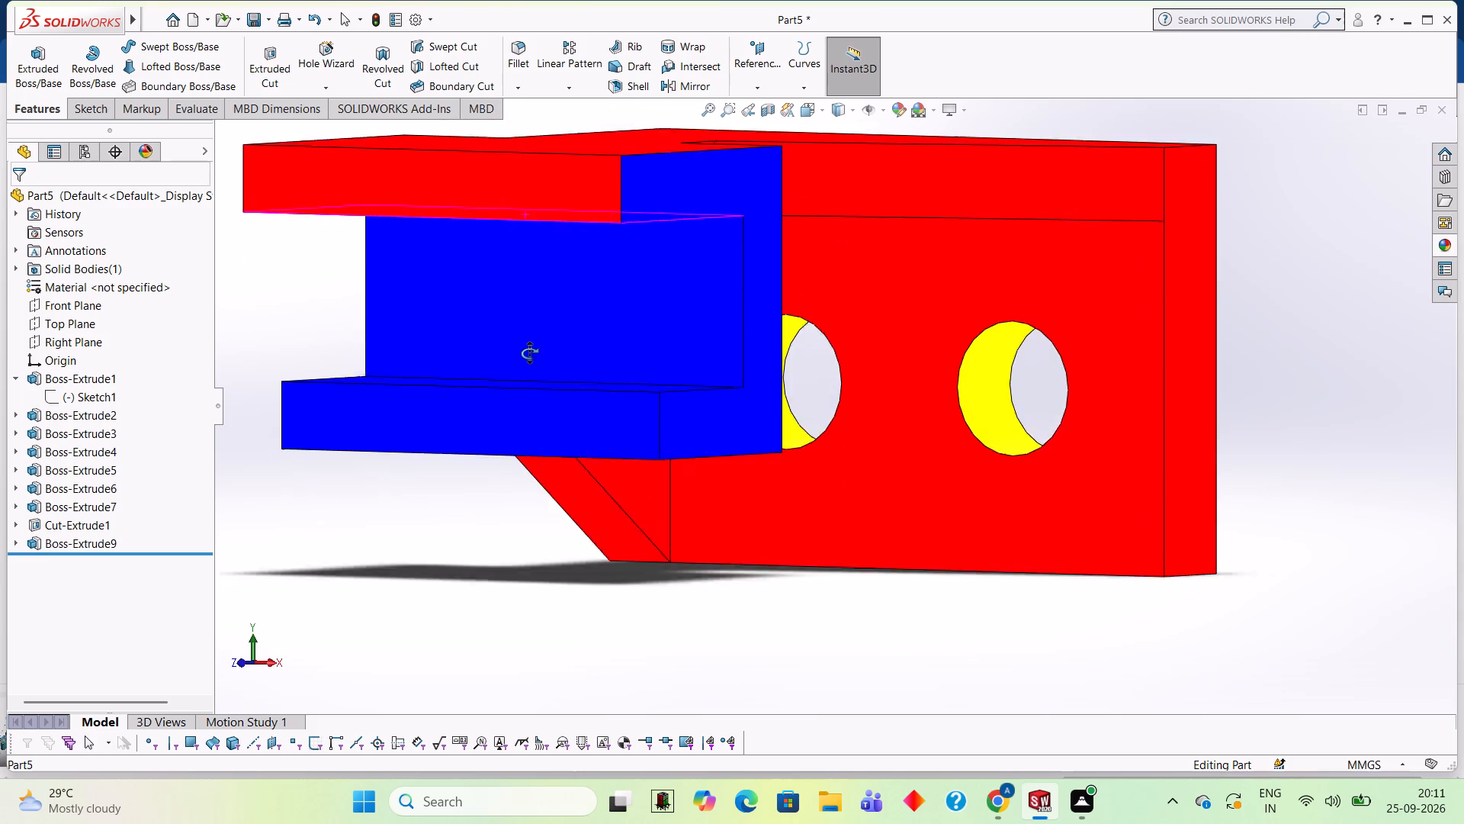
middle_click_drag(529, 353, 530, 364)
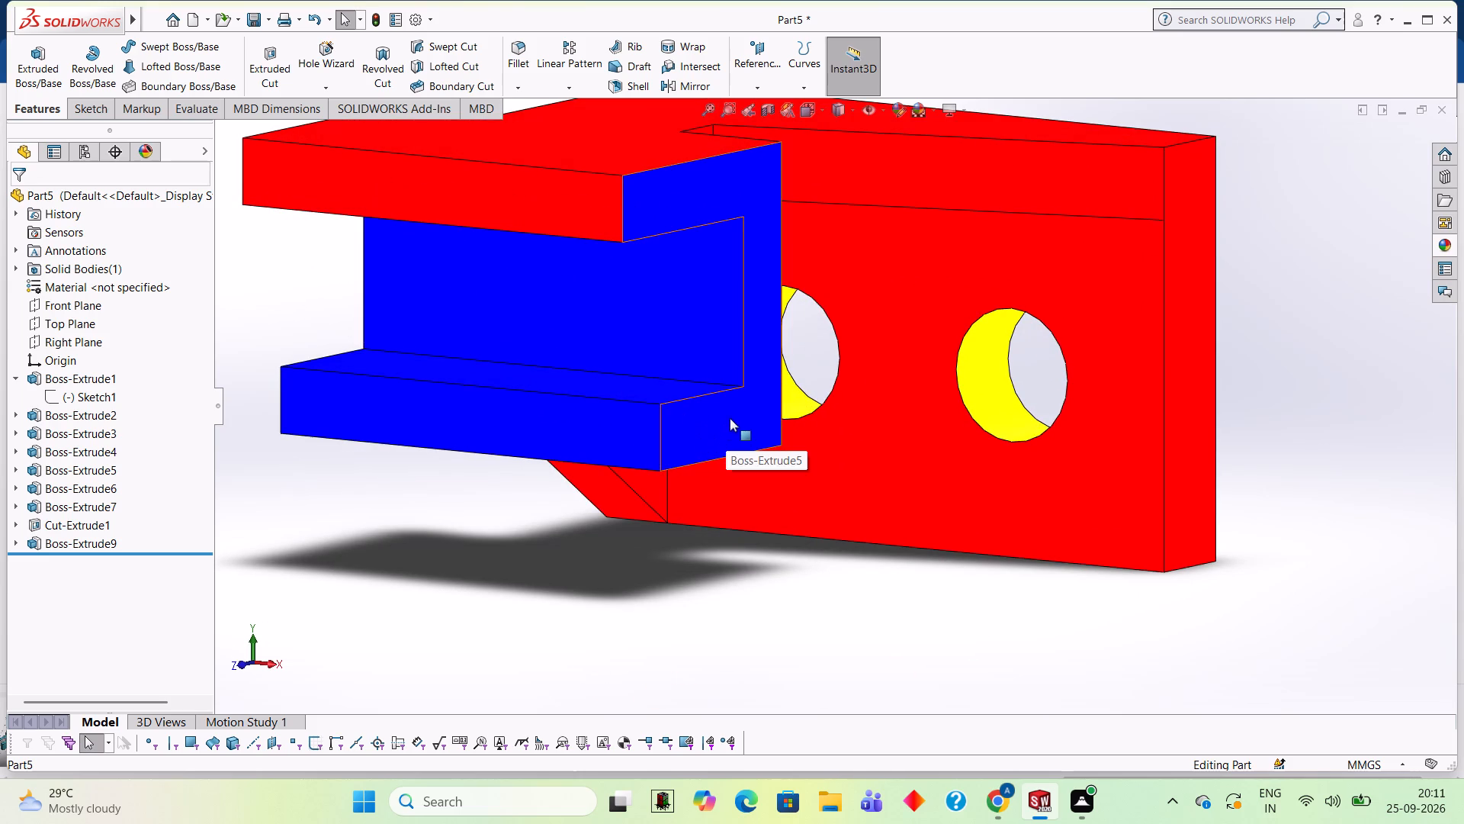
On the channel's C-shaped end face, sketch an 11 mm square extending outward from the lower flange's free end.
middle_click_drag(840, 320, 737, 291)
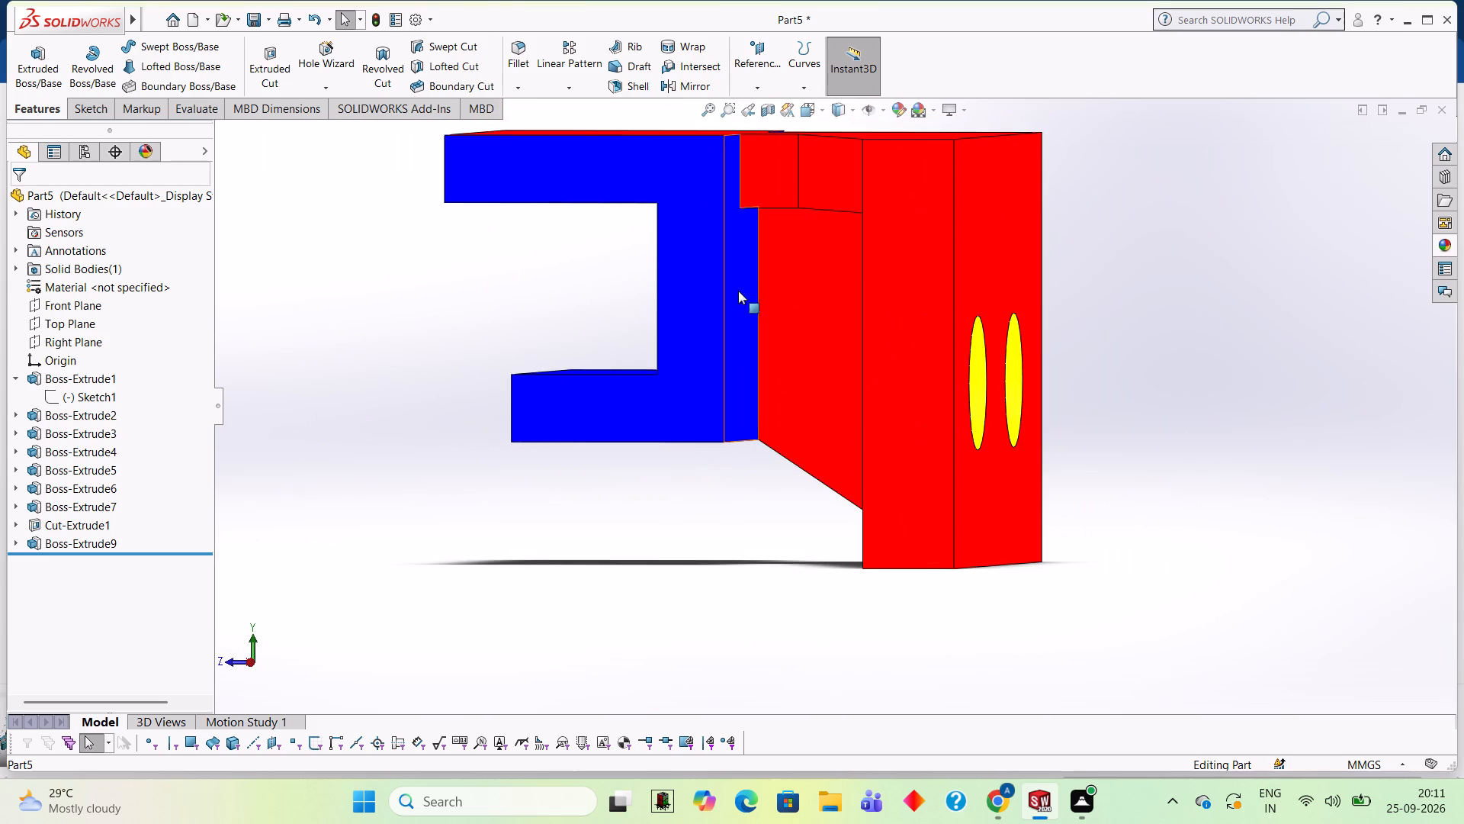
left_click(692, 322)
left_click(756, 280)
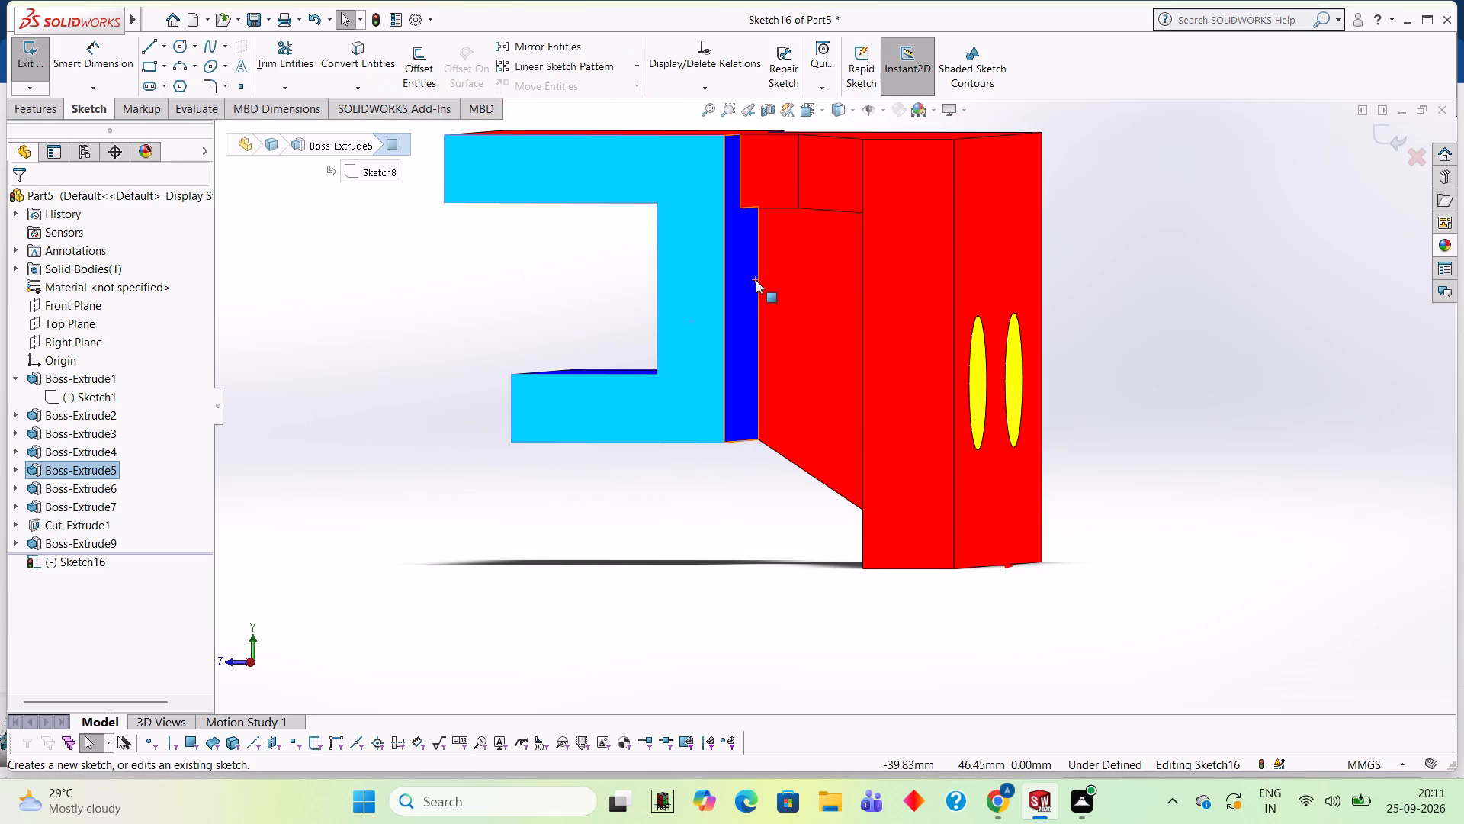
key("ctrl+8")
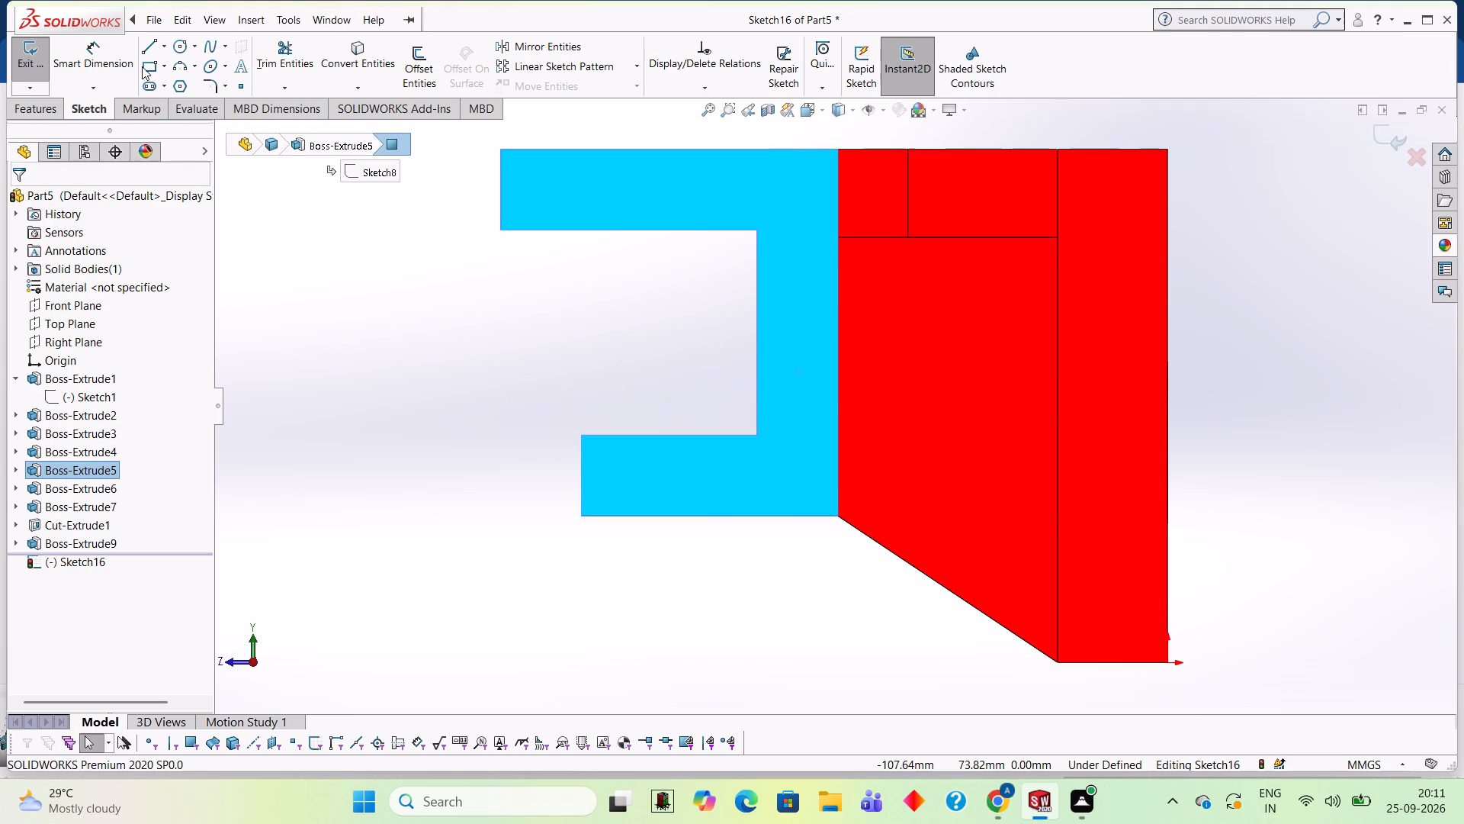
left_click(151, 50)
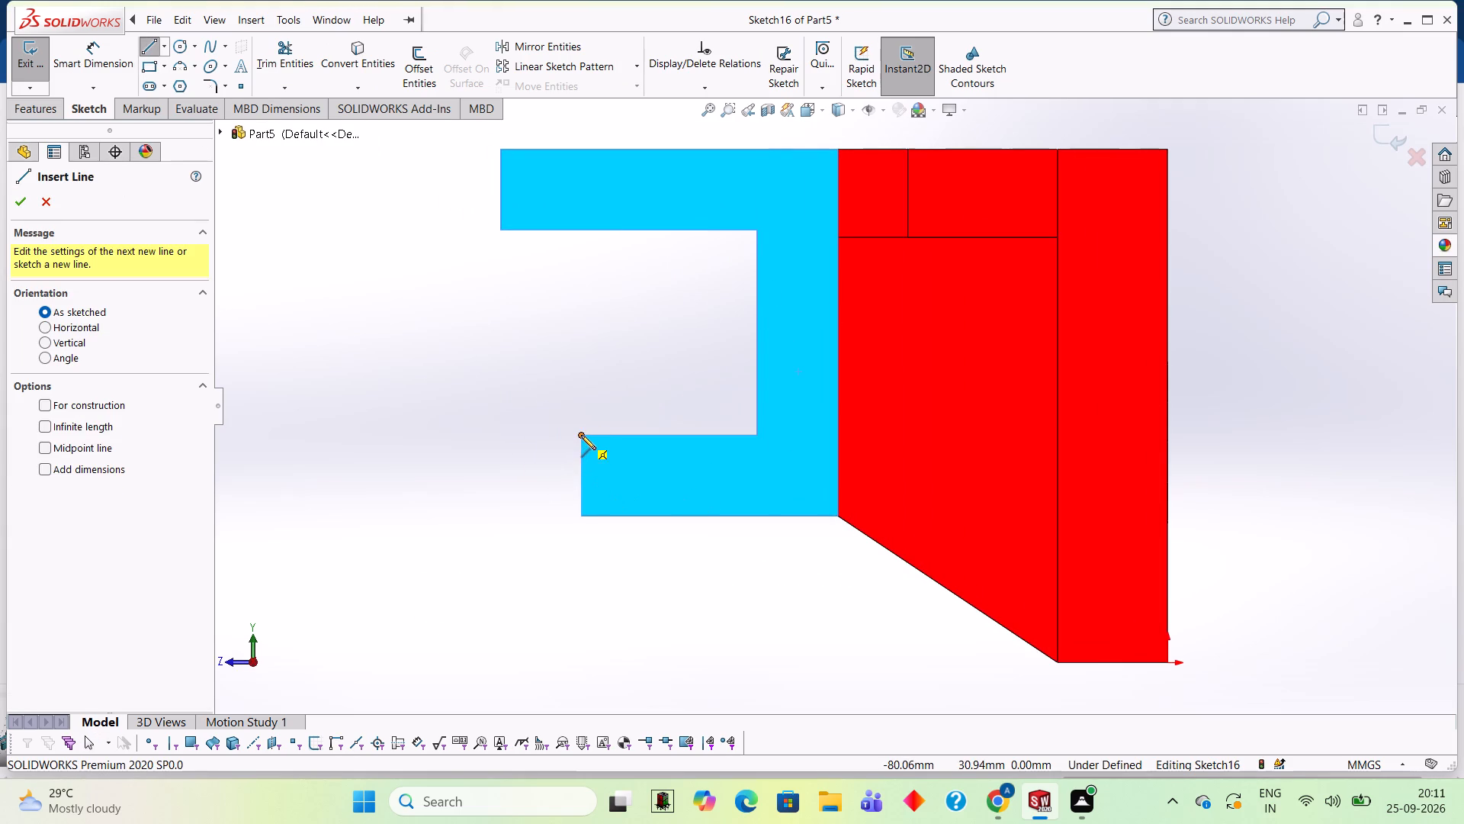
left_click(581, 435)
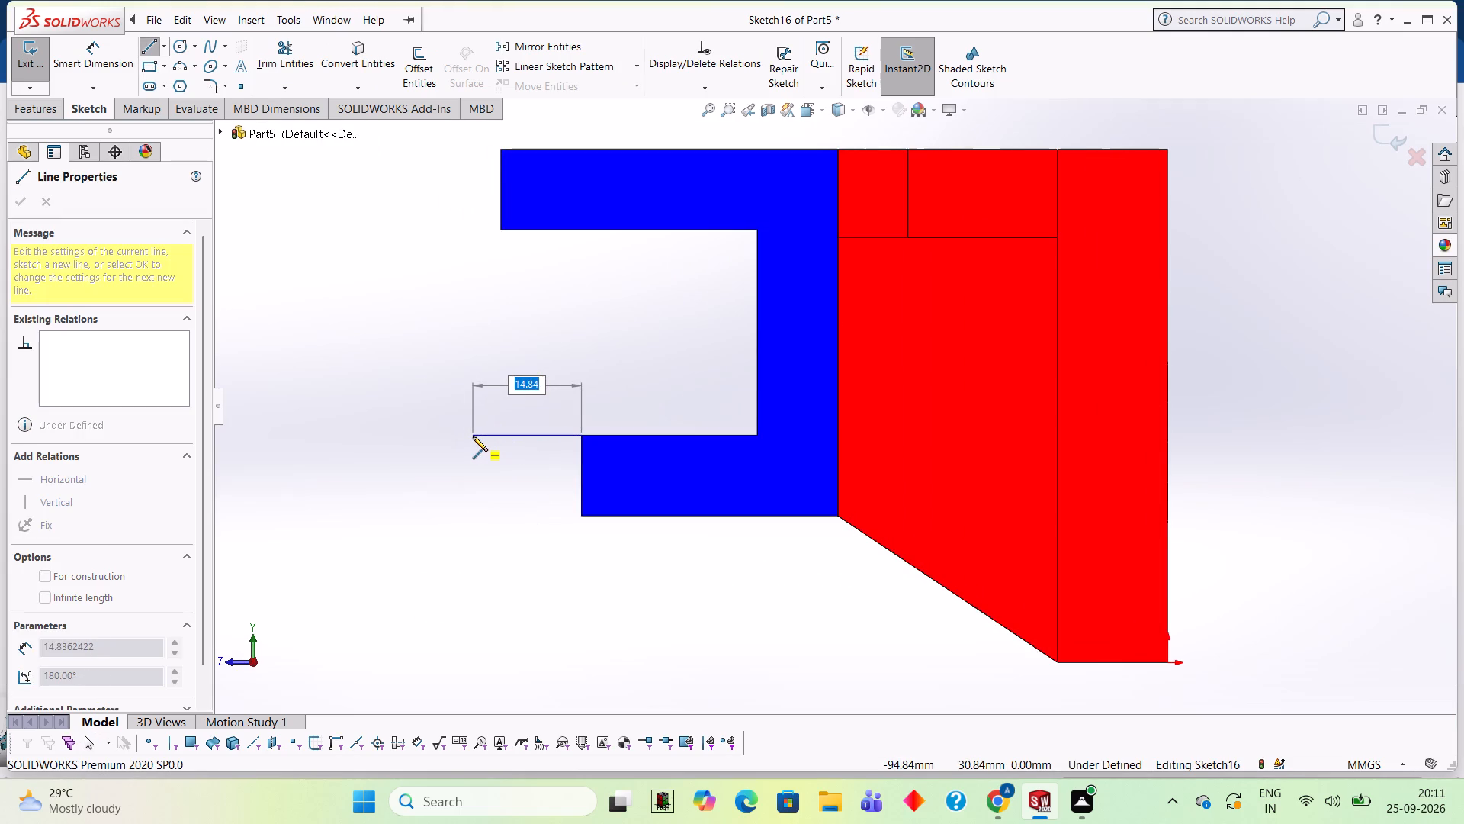
type("11")
key("Return")
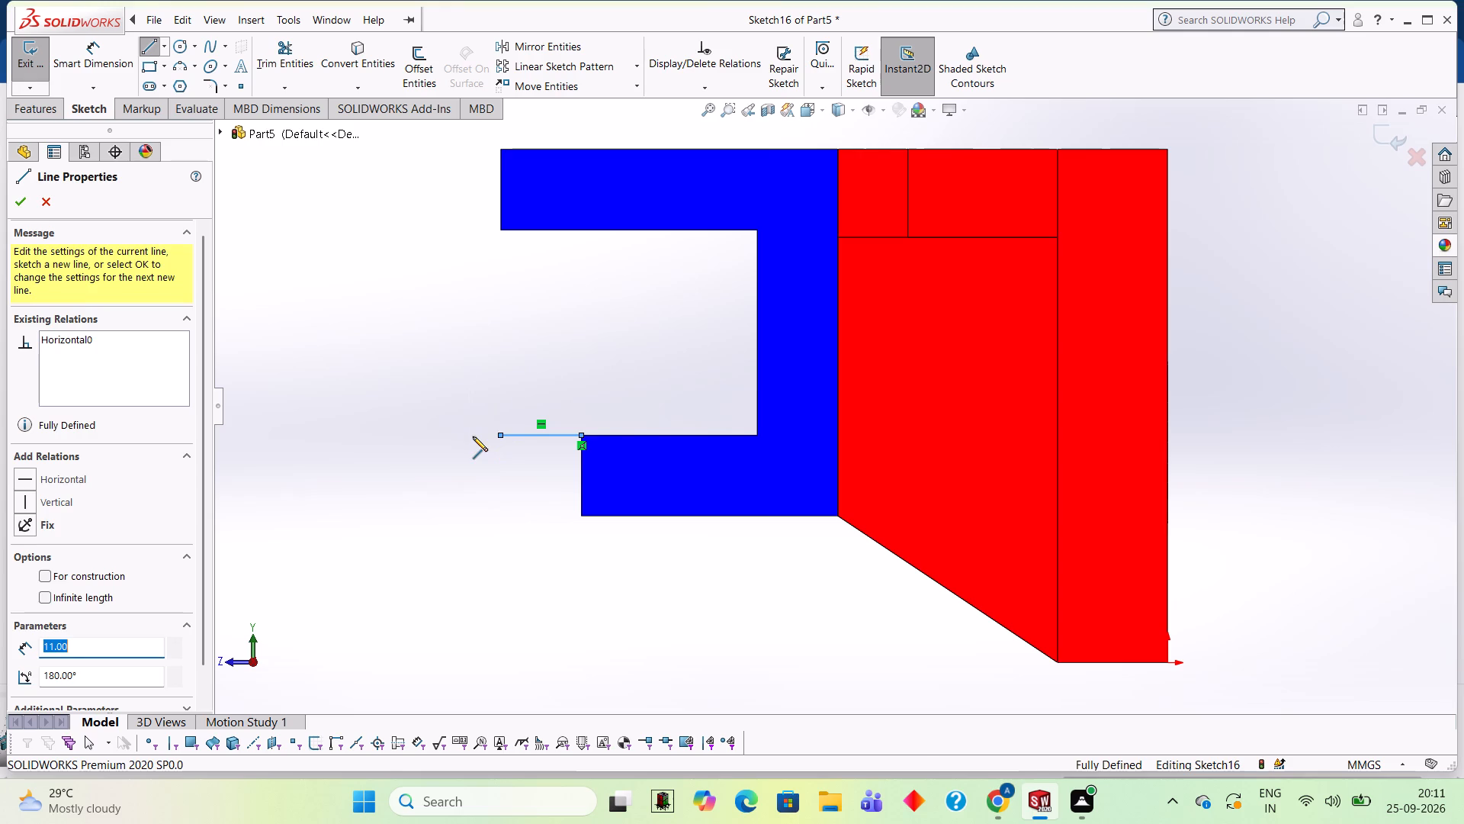
left_click(500, 513)
left_click(579, 517)
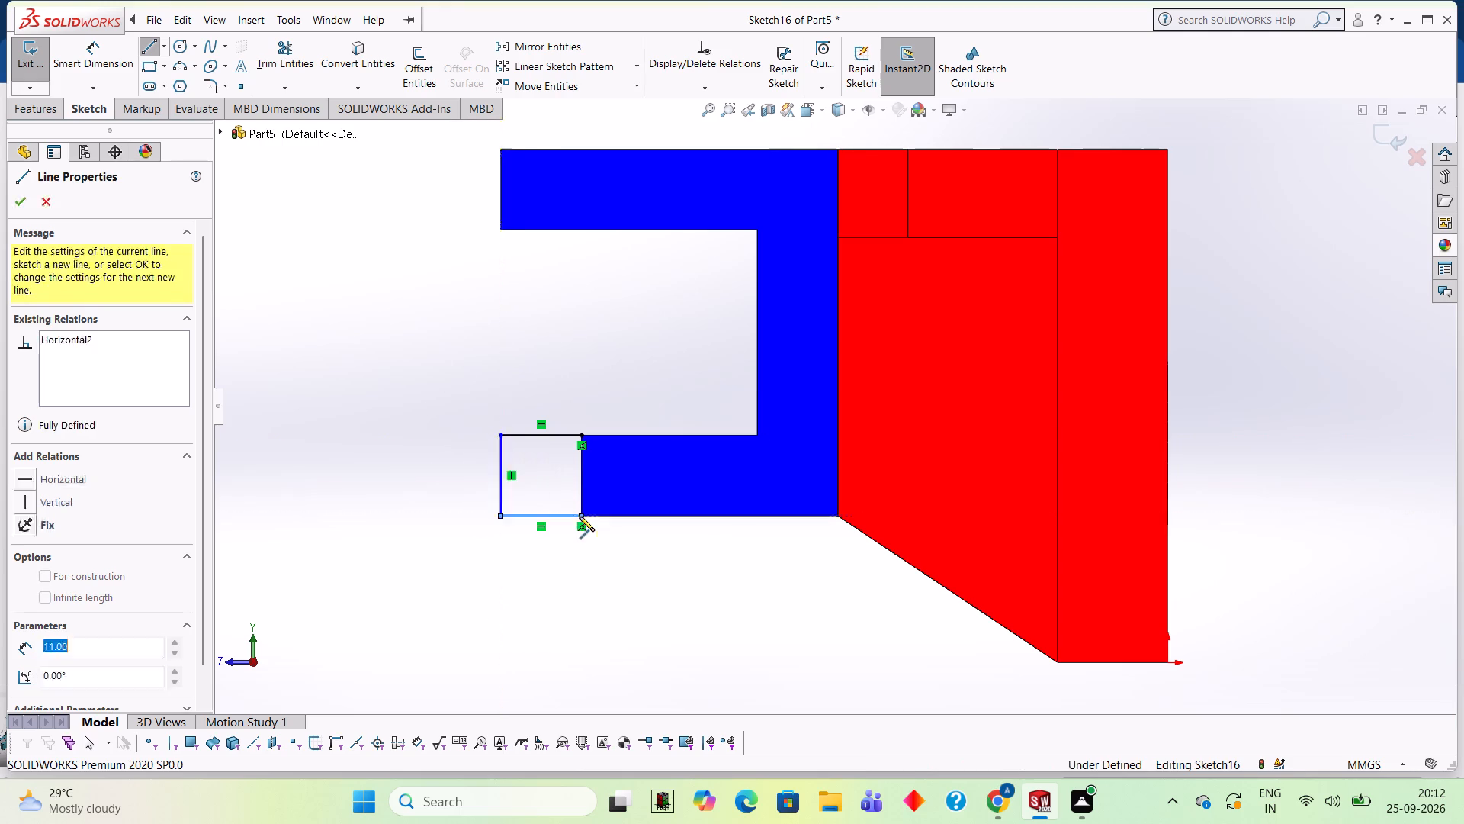
left_click(582, 436)
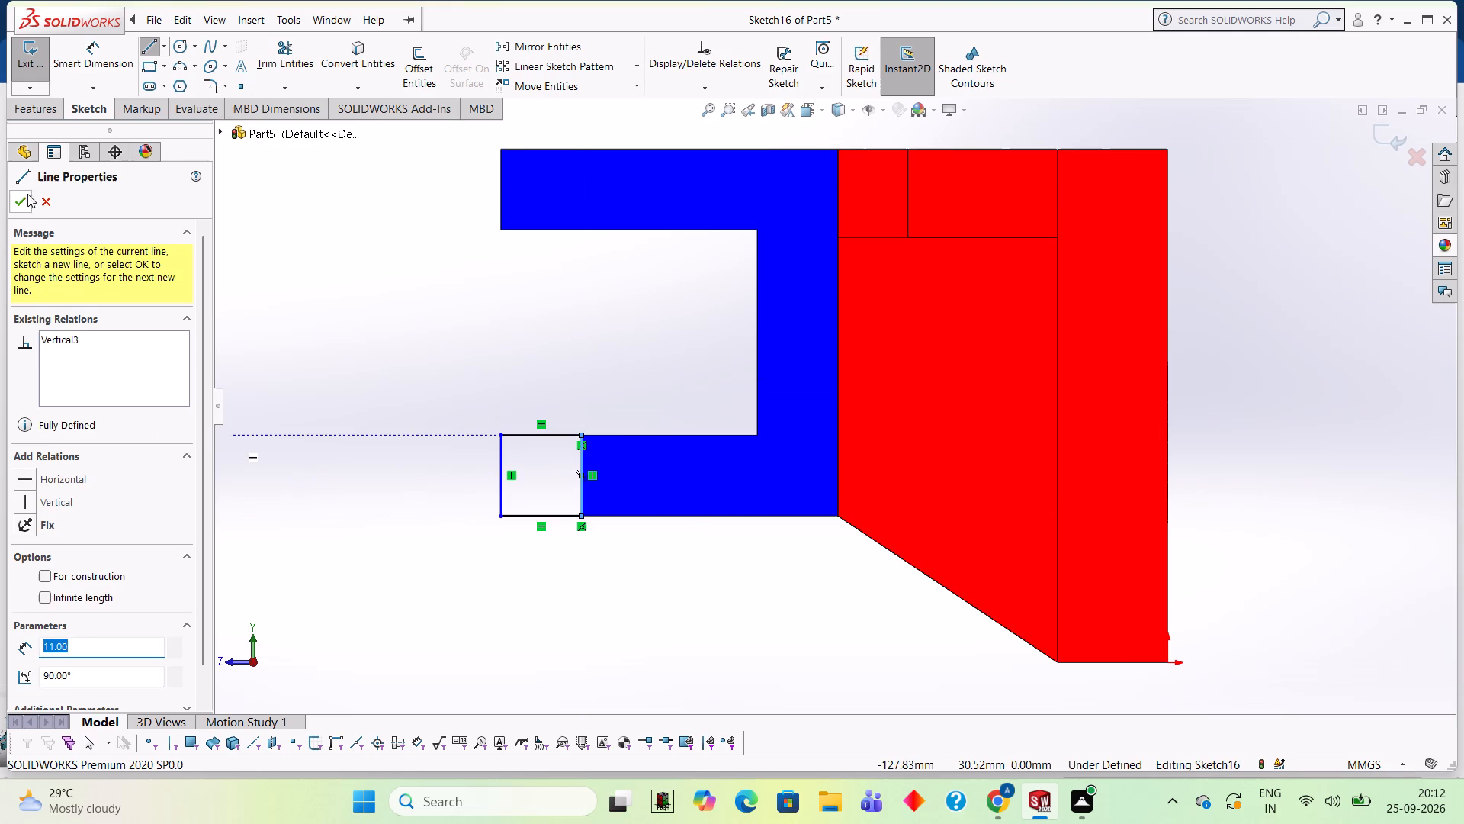
Extrude the square 75 mm blind in the reversed direction, along the lower flange's free edge, merging the result.
left_click(42, 105)
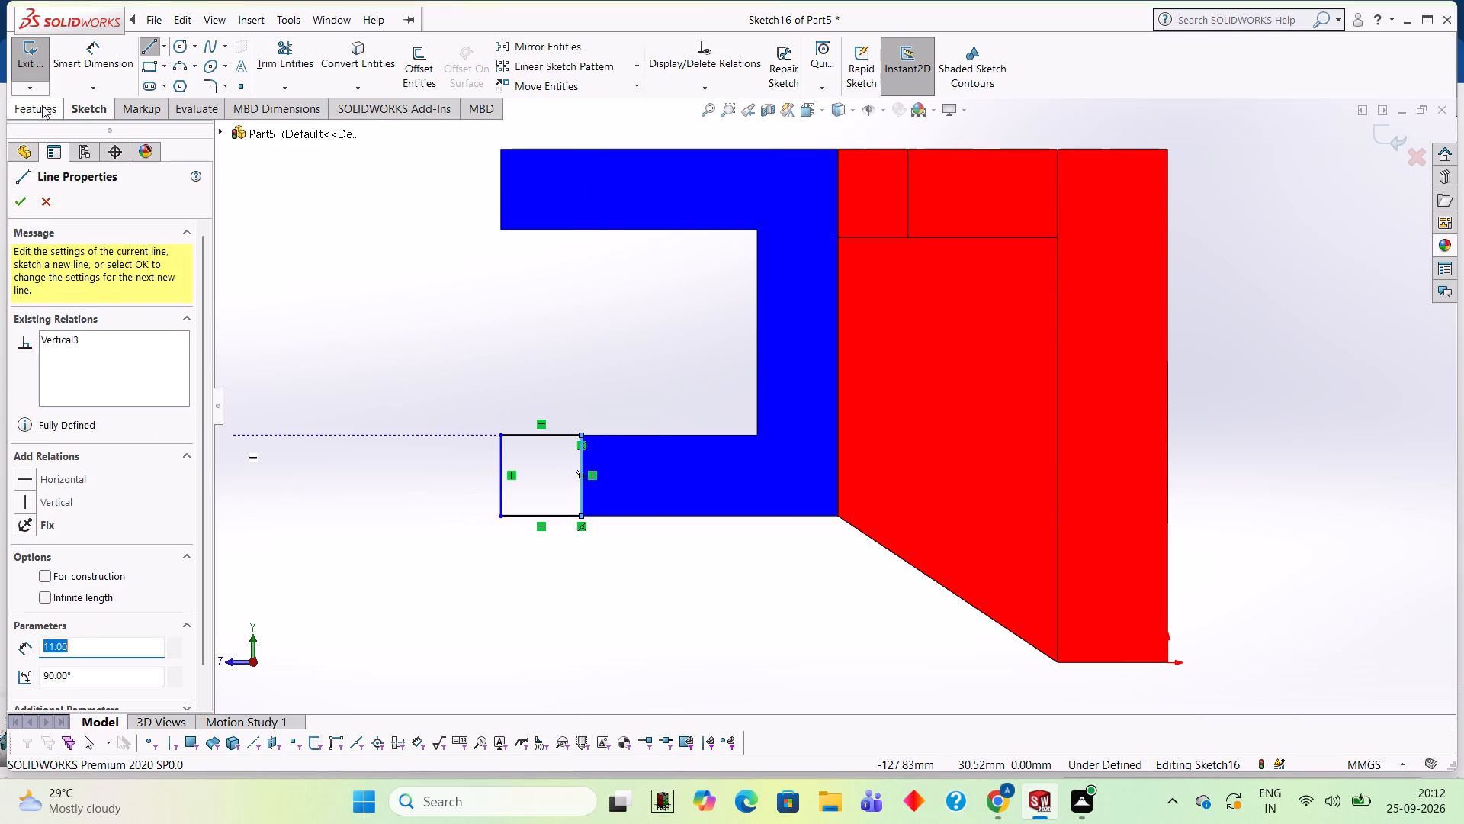
left_click(29, 59)
middle_click_drag(261, 233, 294, 251)
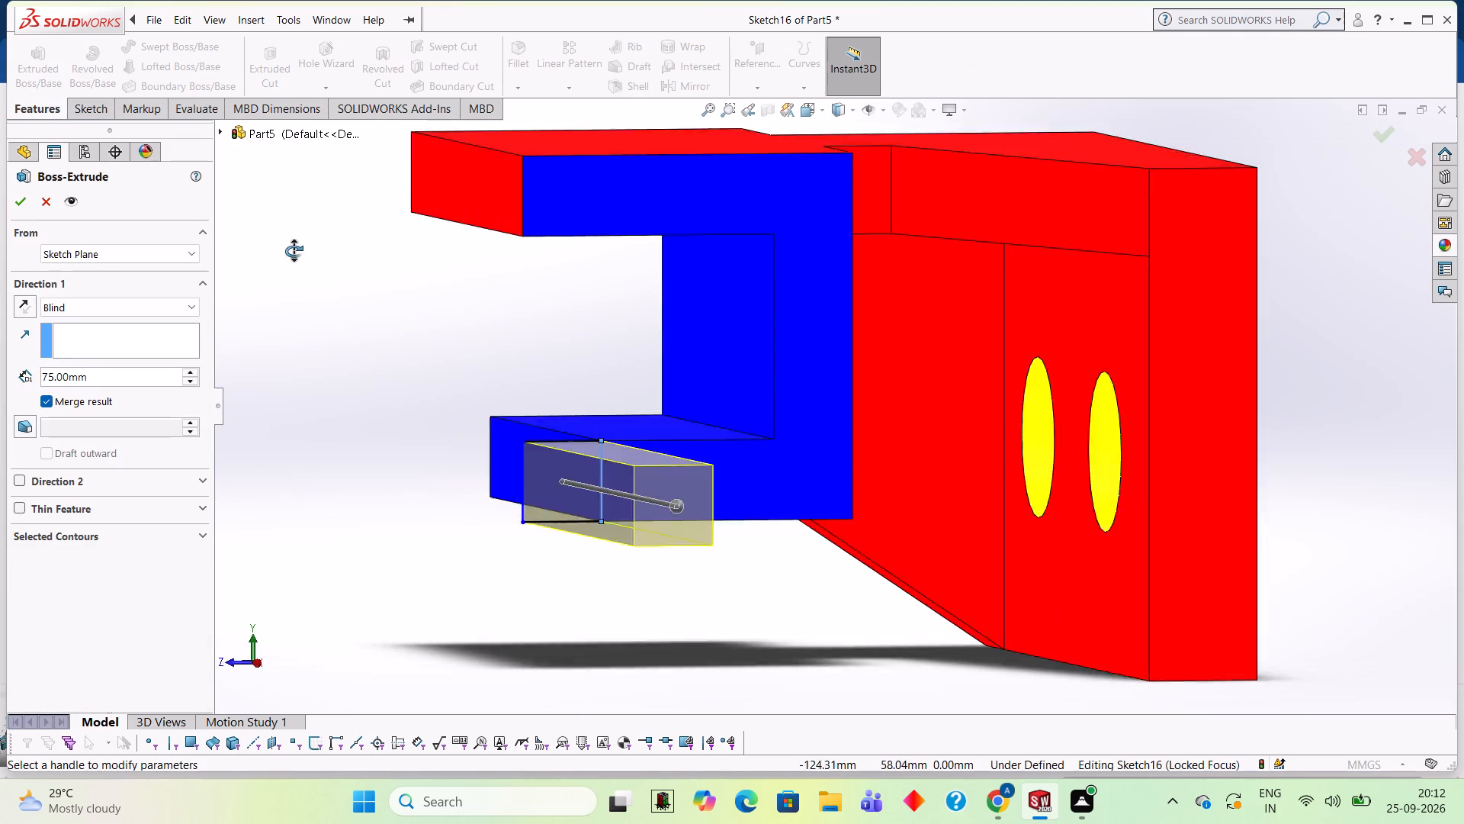
middle_click_drag(294, 251, 330, 264)
left_click(17, 307)
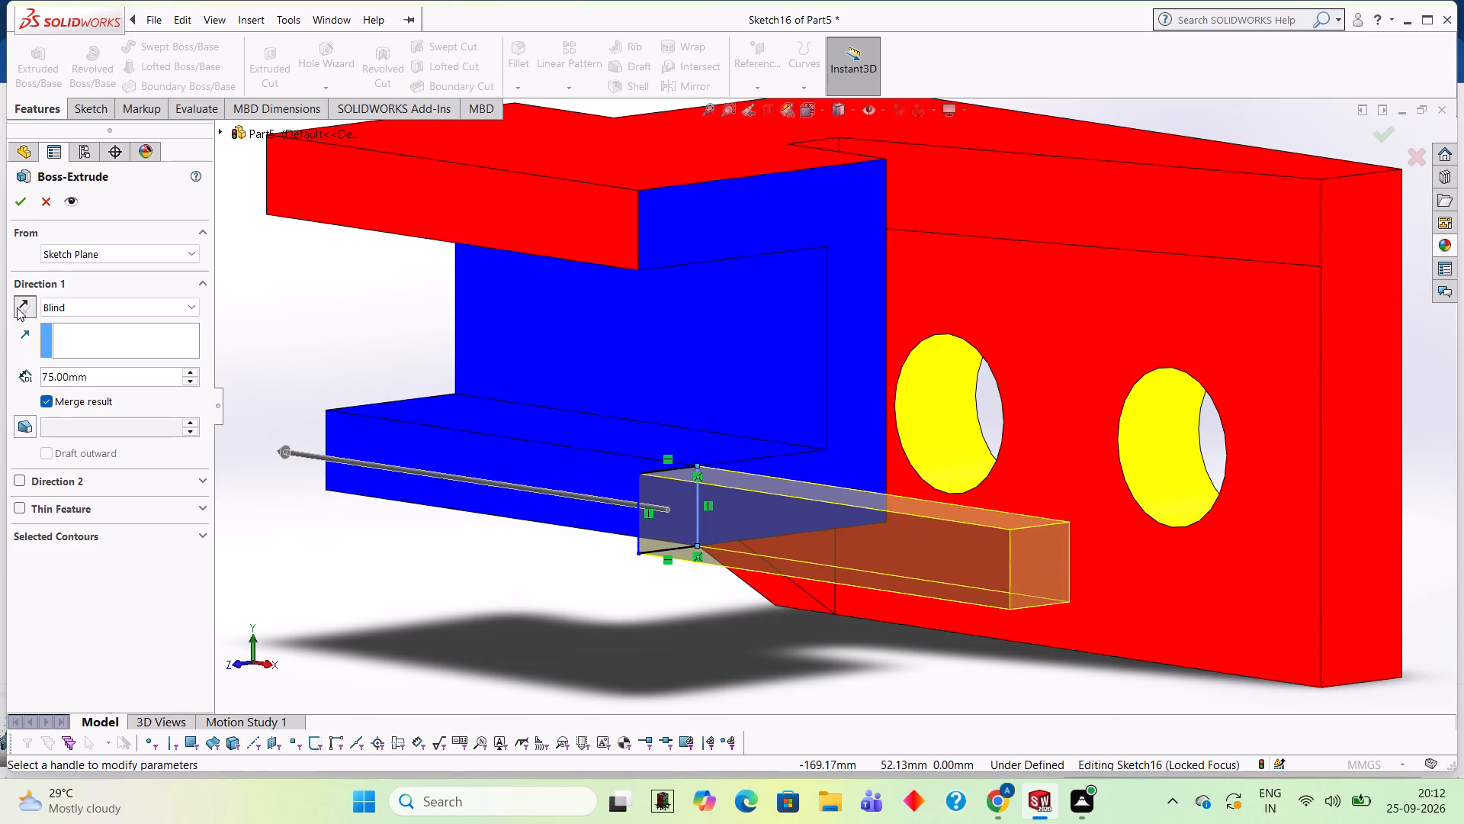
left_click(20, 211)
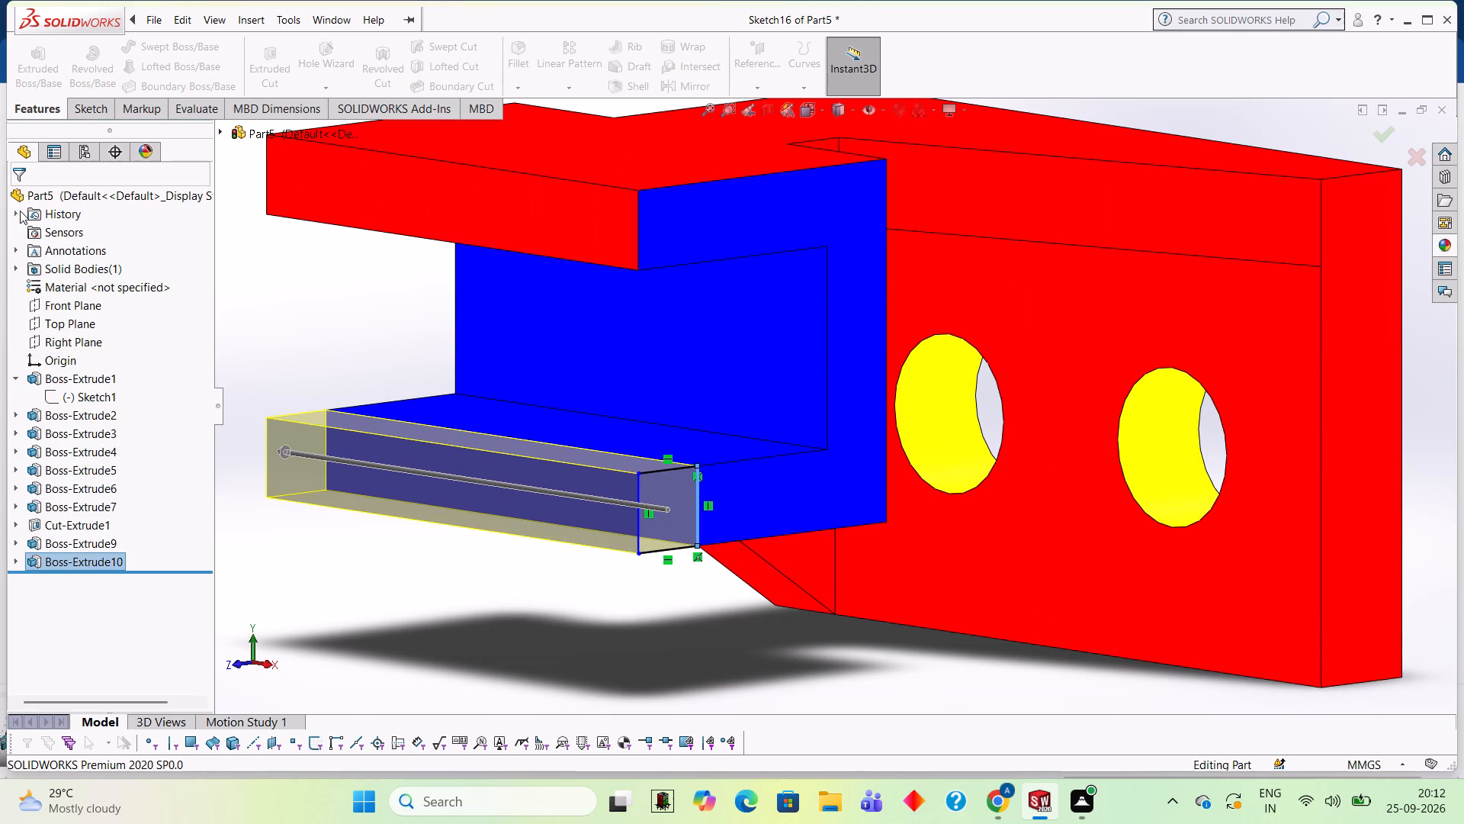
left_click(241, 236)
Examine the lengthened flanges and the face colours of the whole bracket from several sides.
scroll(346, 295, "up", 1)
middle_click_drag(346, 297, 336, 264)
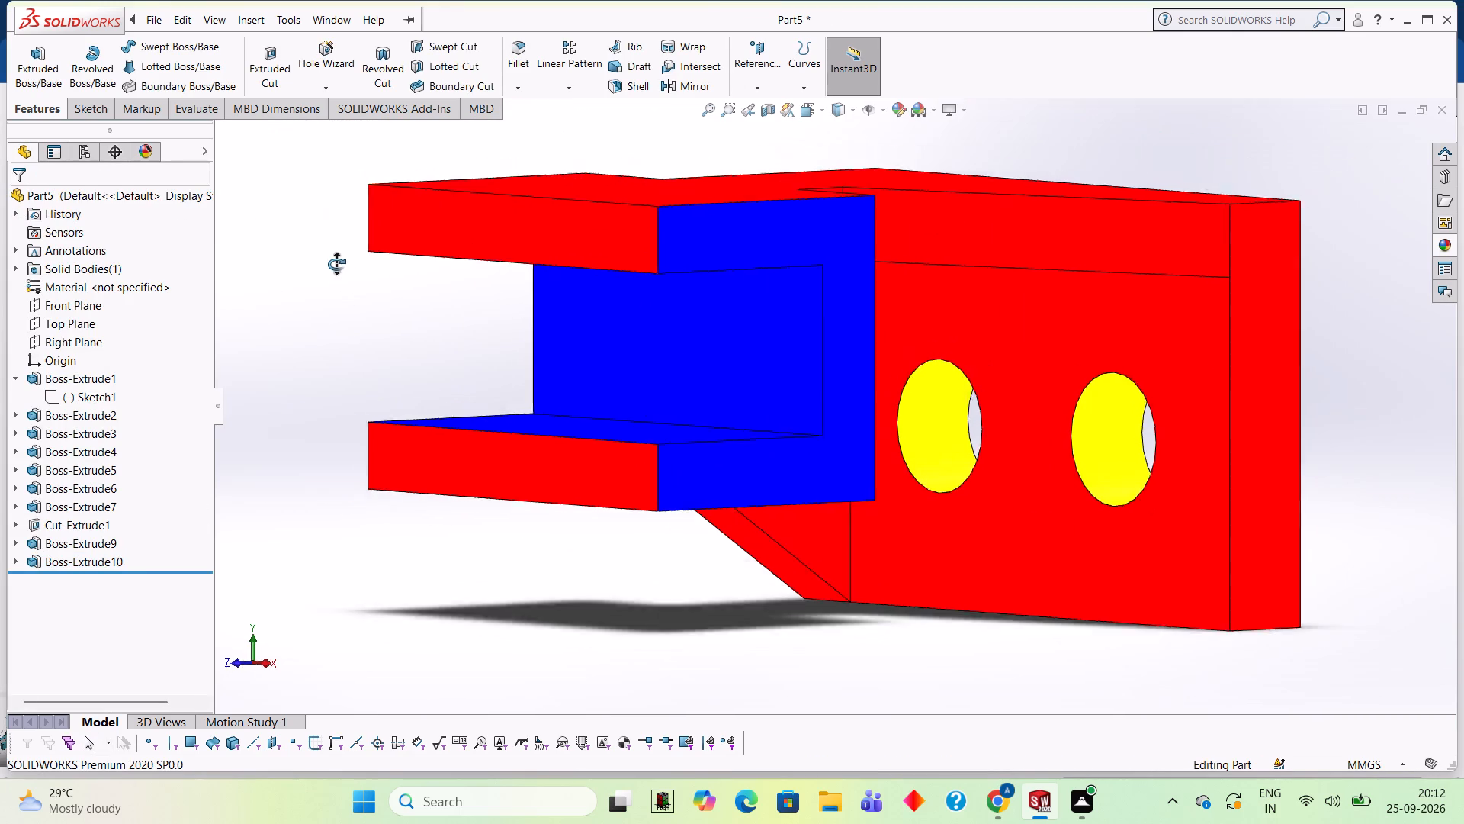
middle_click_drag(336, 264, 334, 231)
middle_click_drag(358, 314, 350, 243)
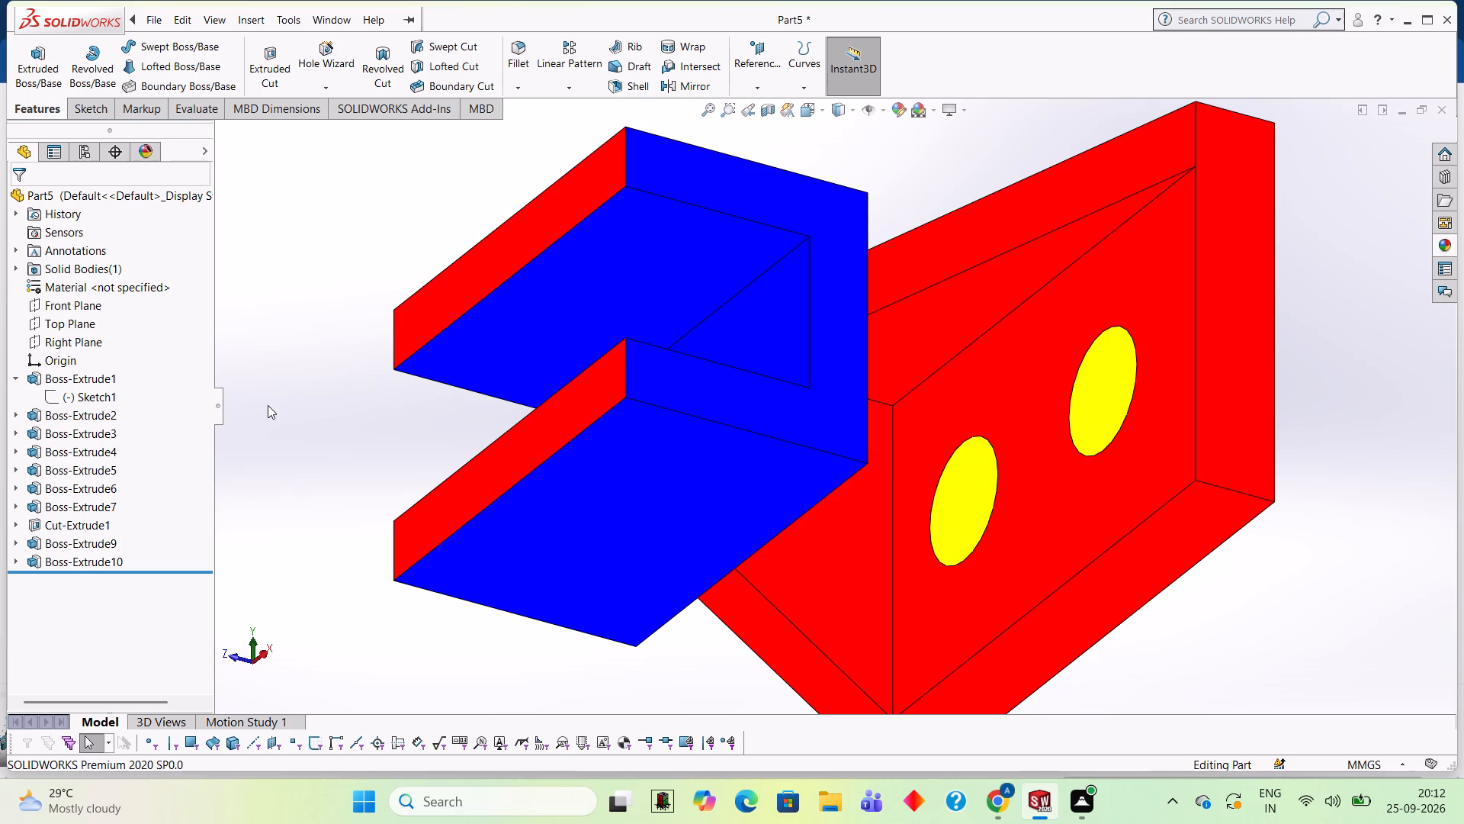
middle_click_drag(268, 406, 343, 298)
scroll(342, 307, "up", 2)
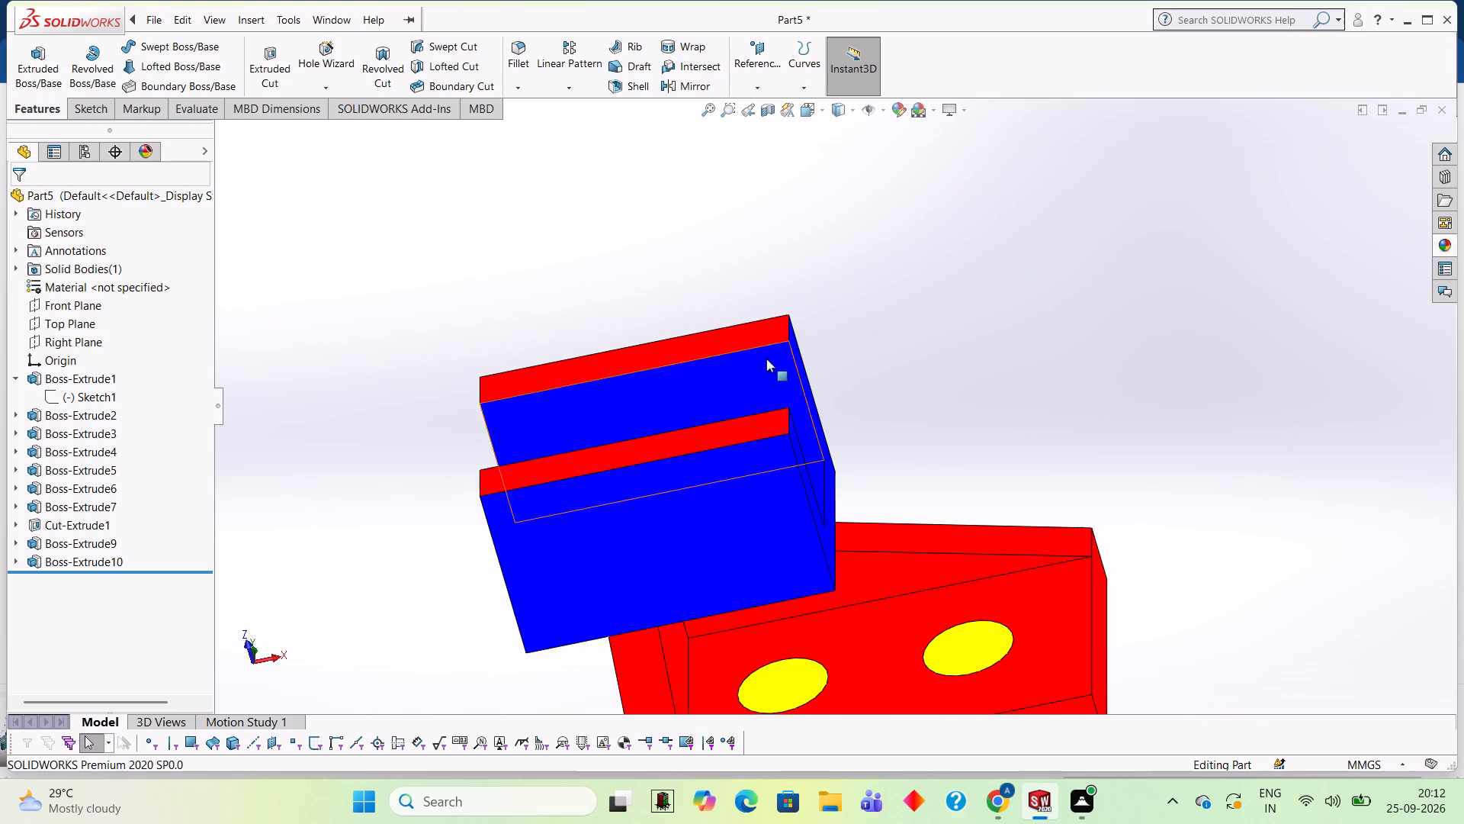
scroll(768, 357, "up", 1)
middle_click_drag(865, 336, 894, 291)
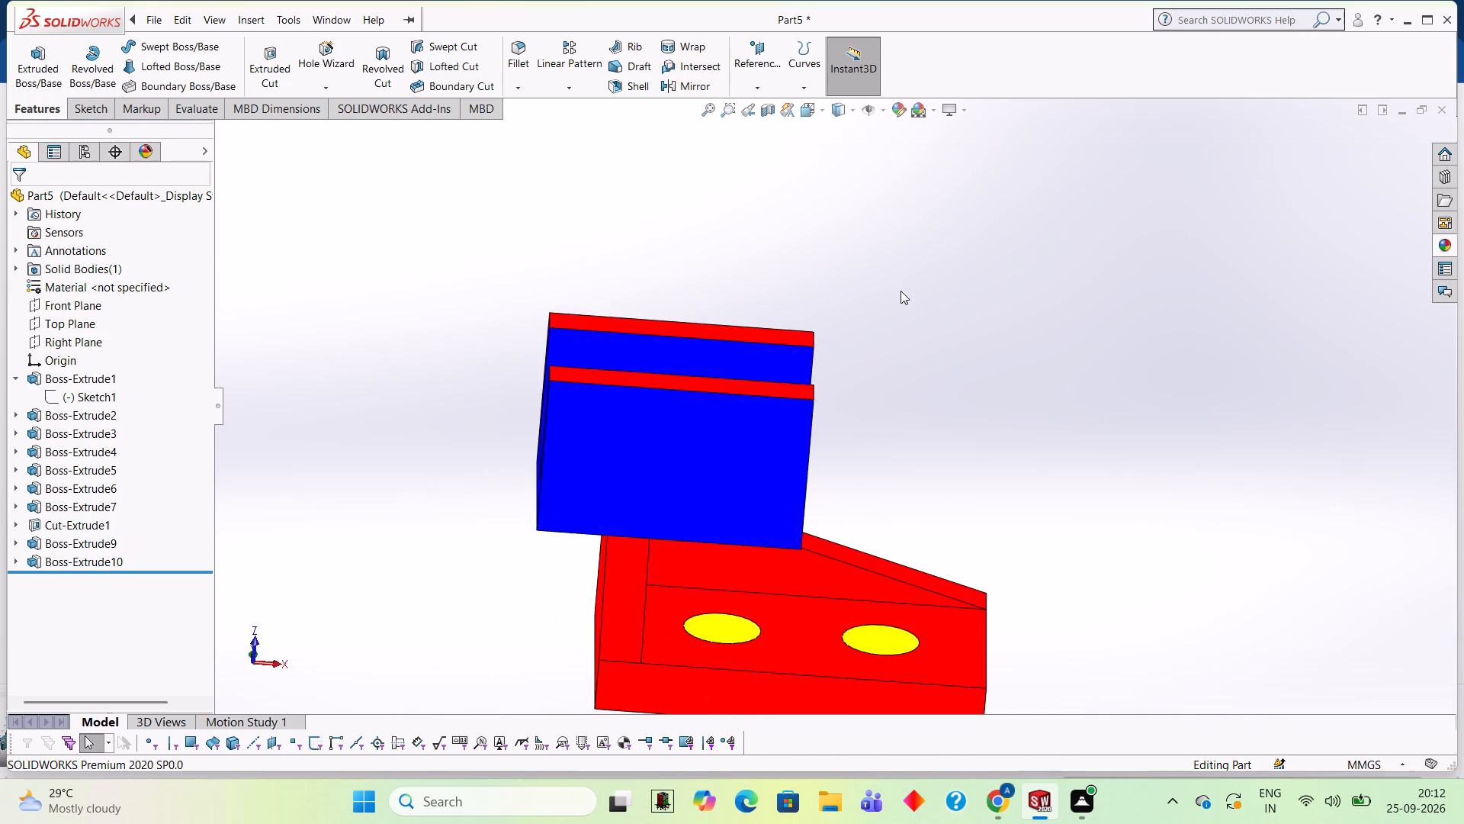
scroll(904, 292, "up", 2)
middle_click_drag(900, 307, 890, 325)
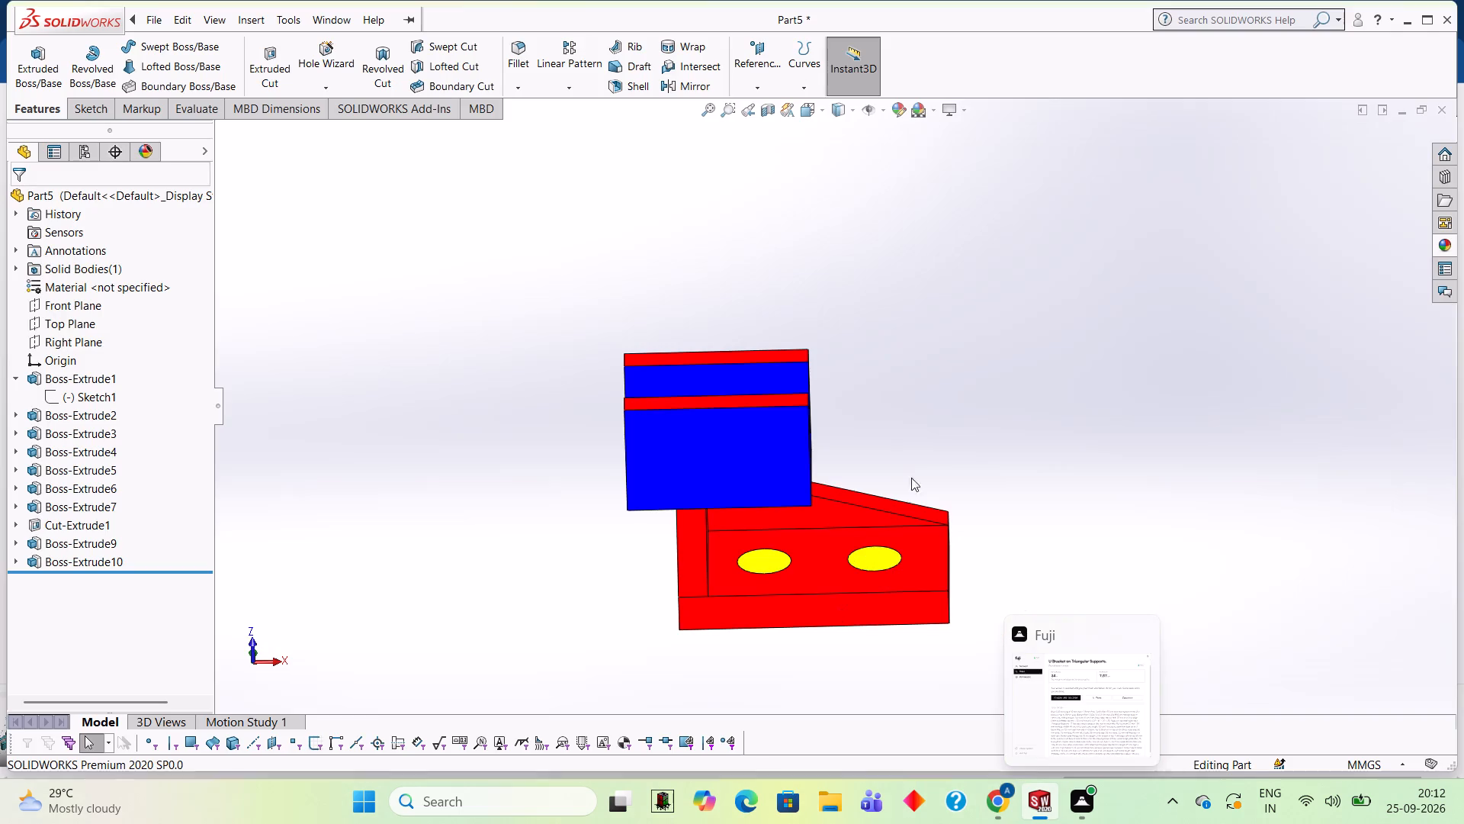
middle_click(1052, 327)
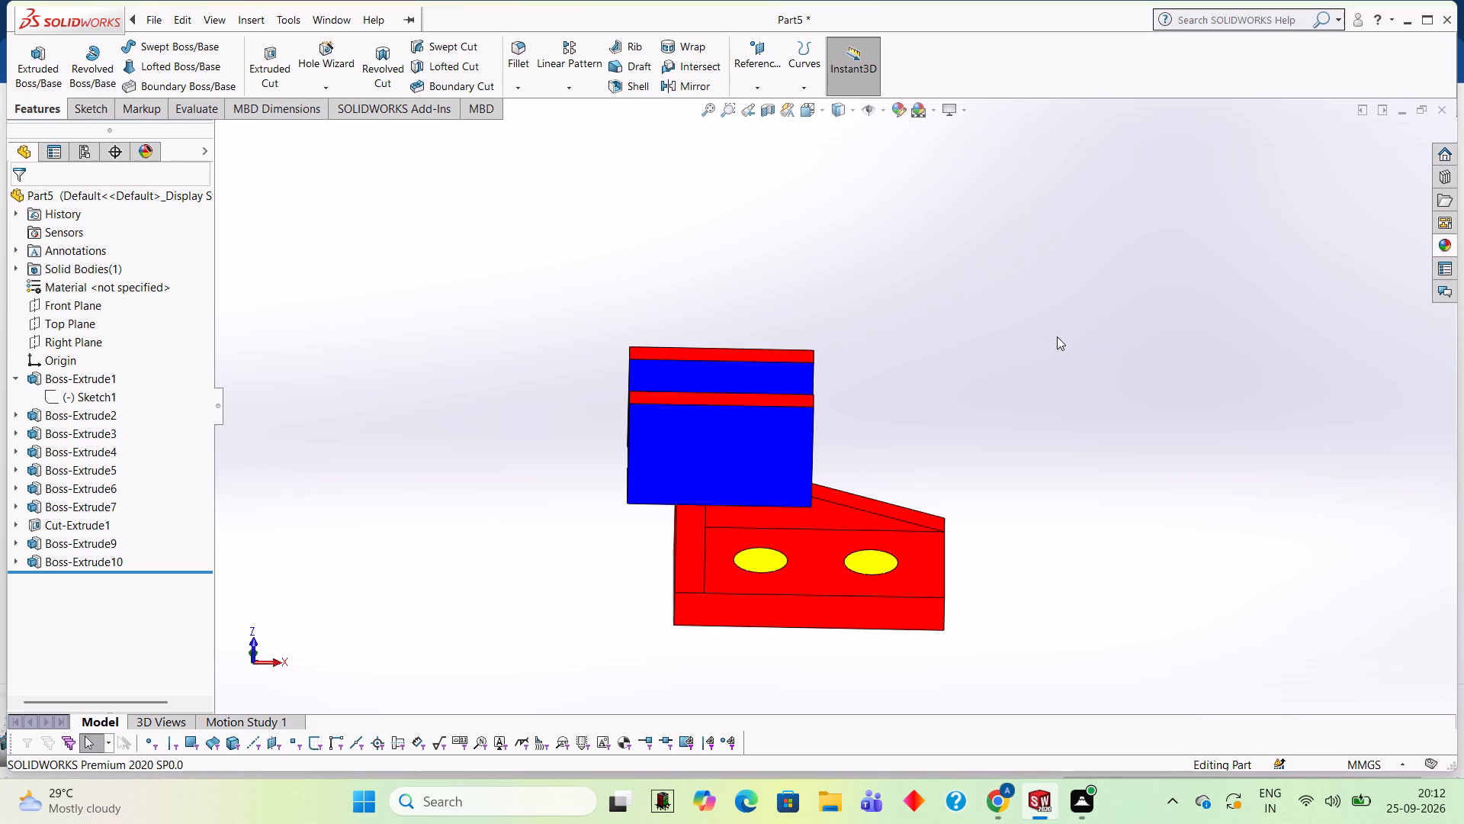
middle_click_drag(1030, 328, 1103, 437)
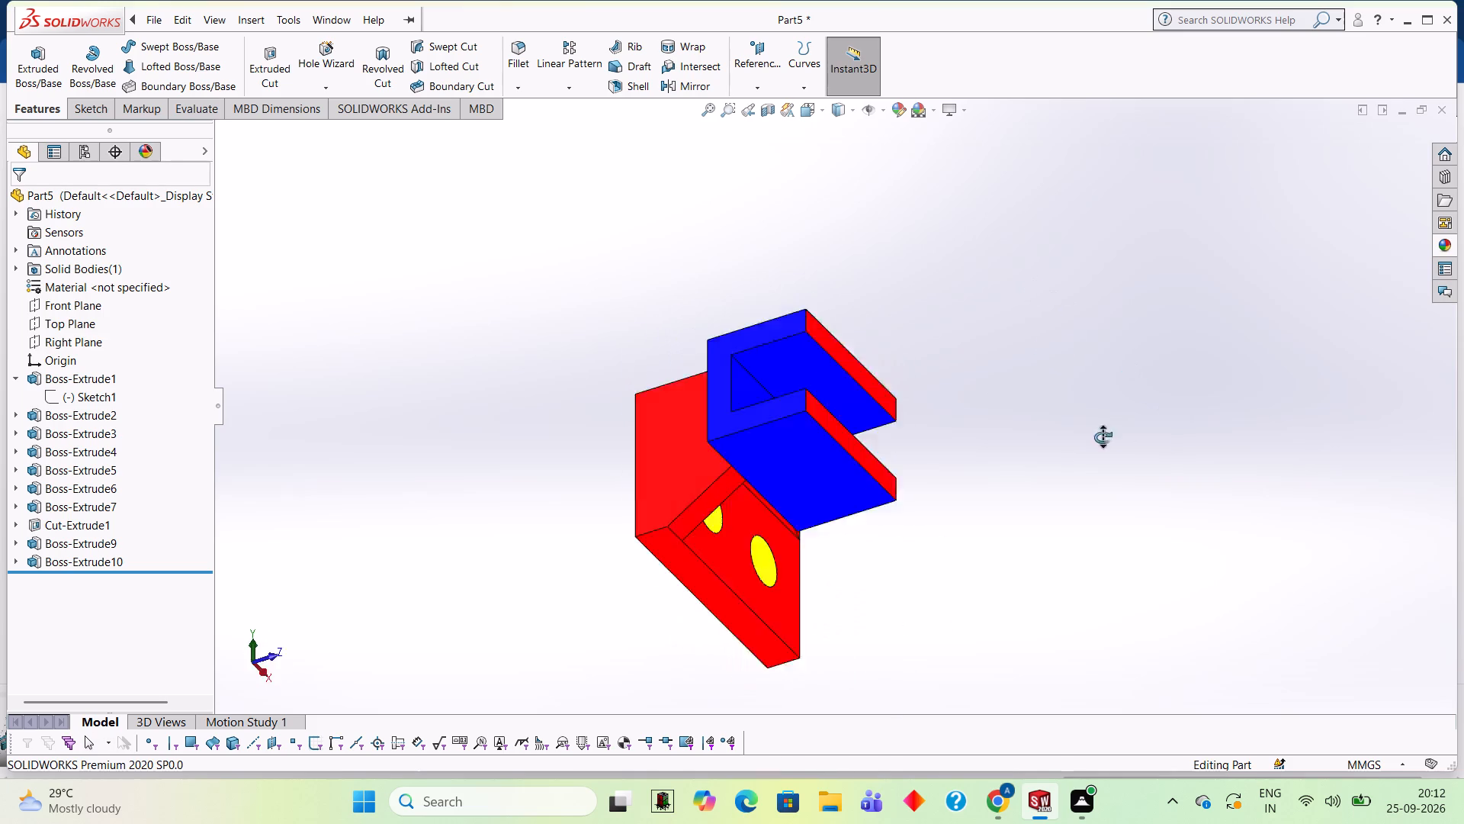
middle_click_drag(1103, 437, 989, 513)
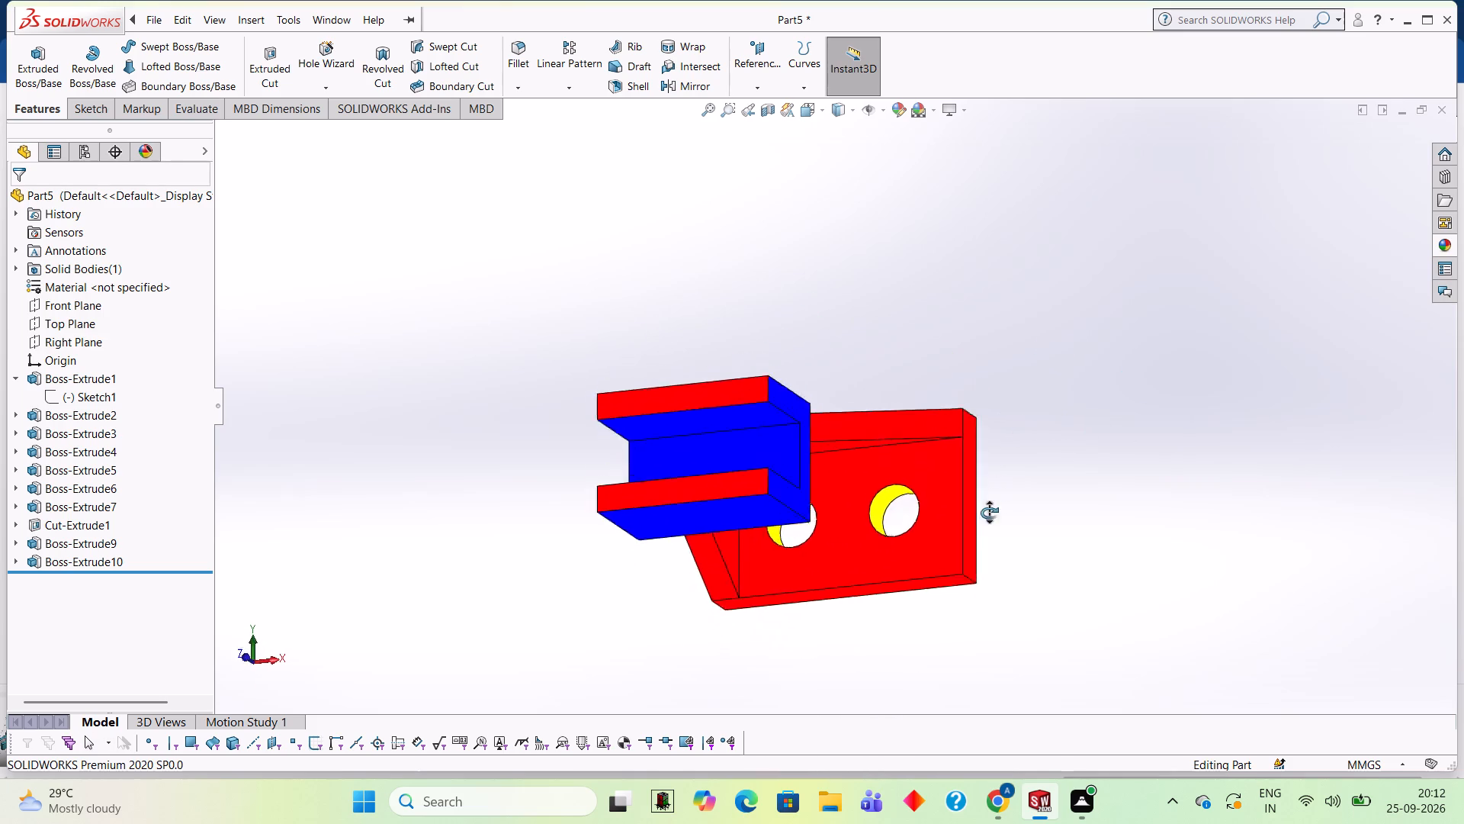
middle_click_drag(989, 513, 912, 558)
Apply the Red LED appearance to the channel's C-shaped end face on which the flange extensions were sketched.
scroll(692, 490, "down", 2)
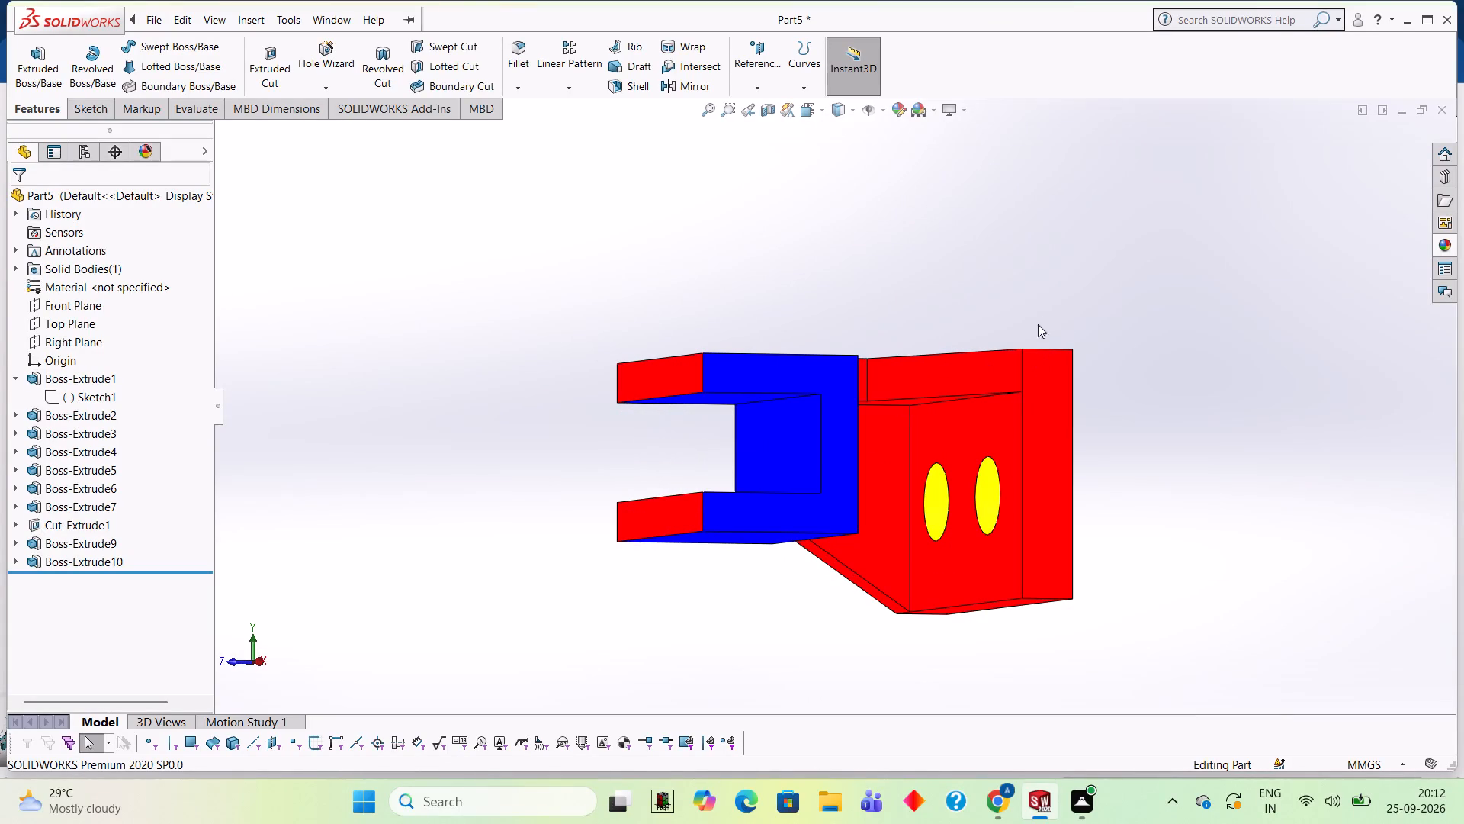
left_click(1450, 253)
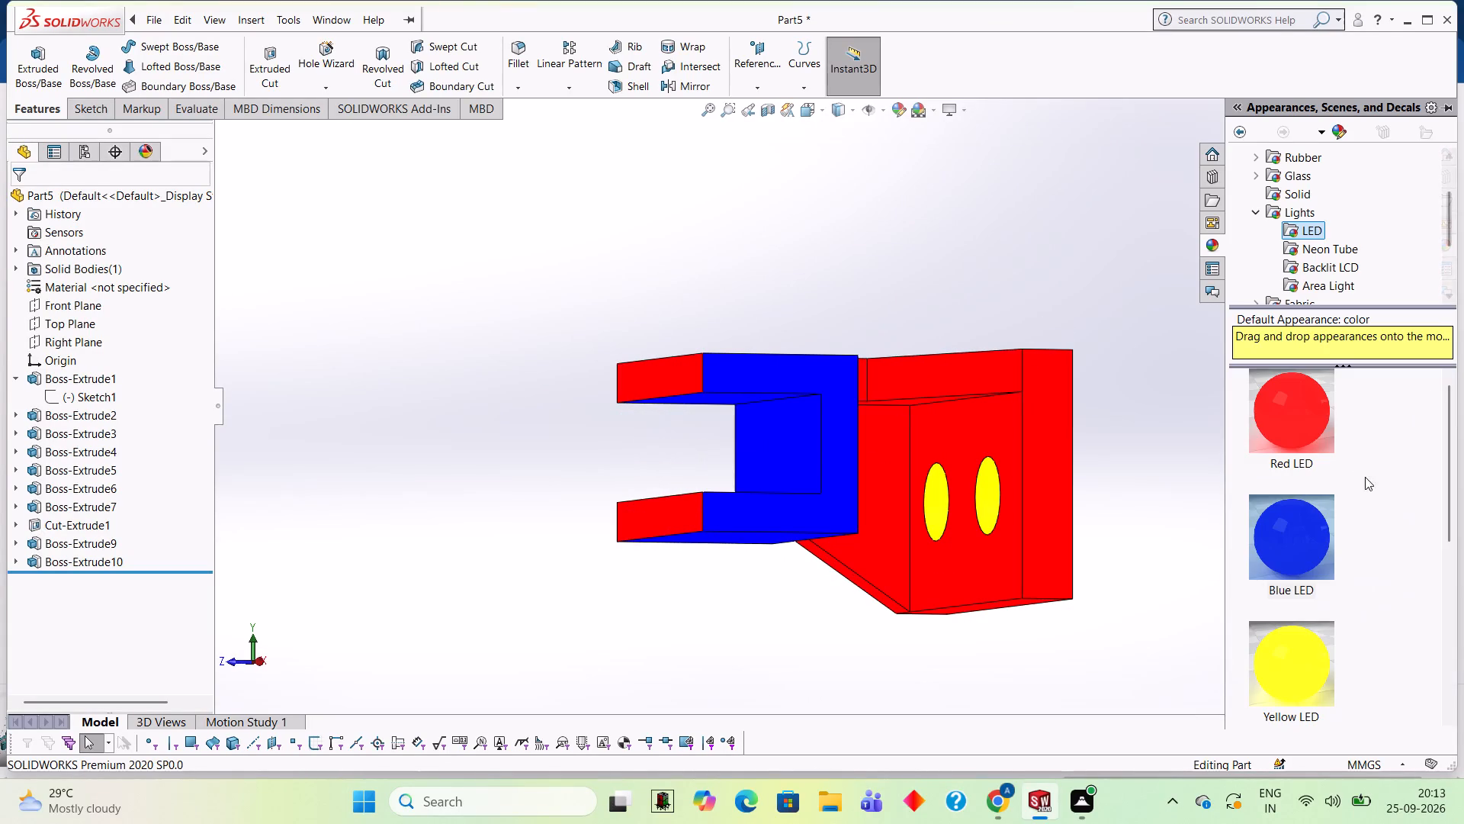
left_click_drag(1315, 407, 861, 386)
scroll(862, 295, "down", 2)
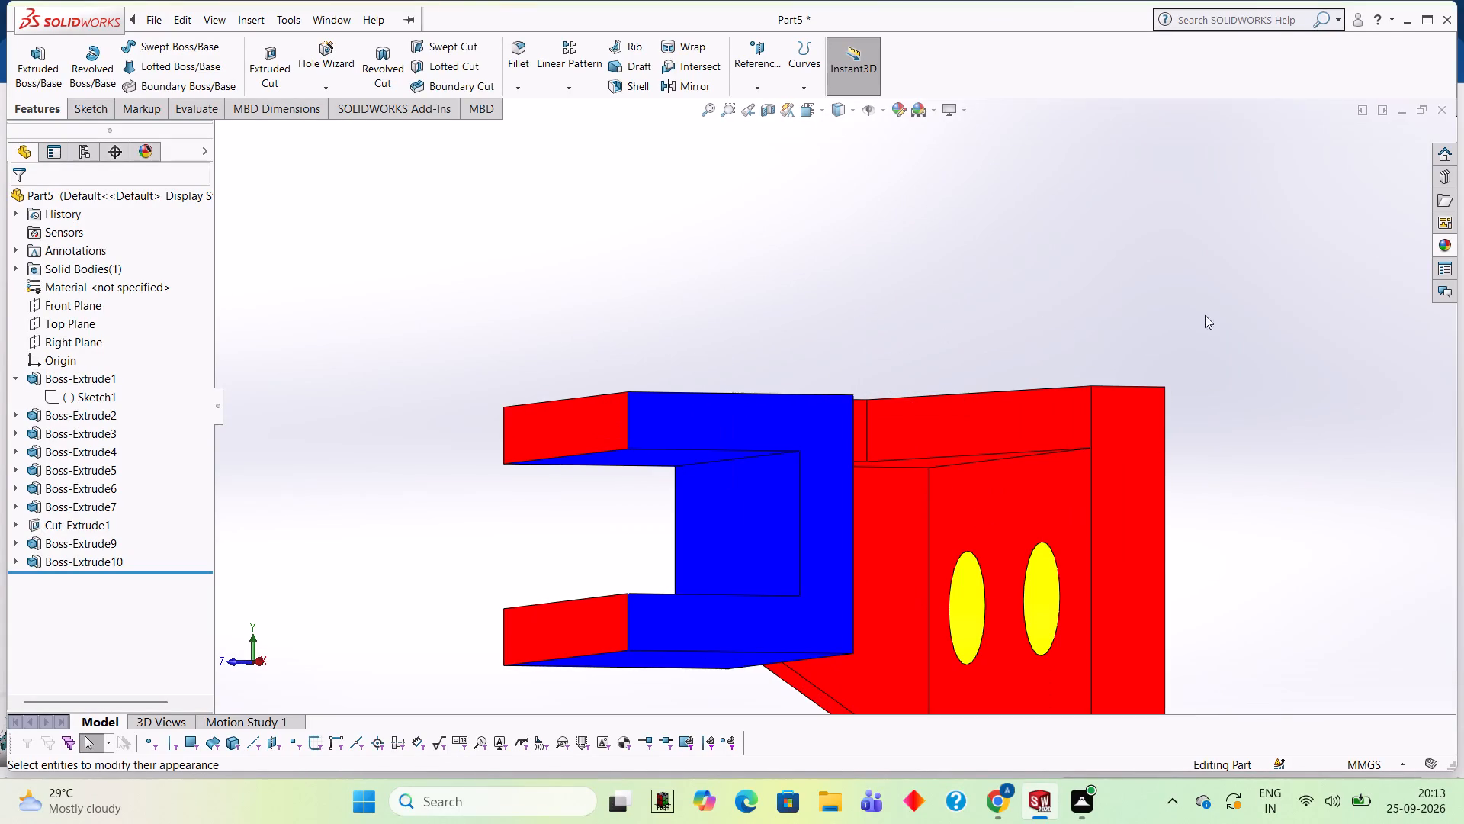
left_click(1447, 239)
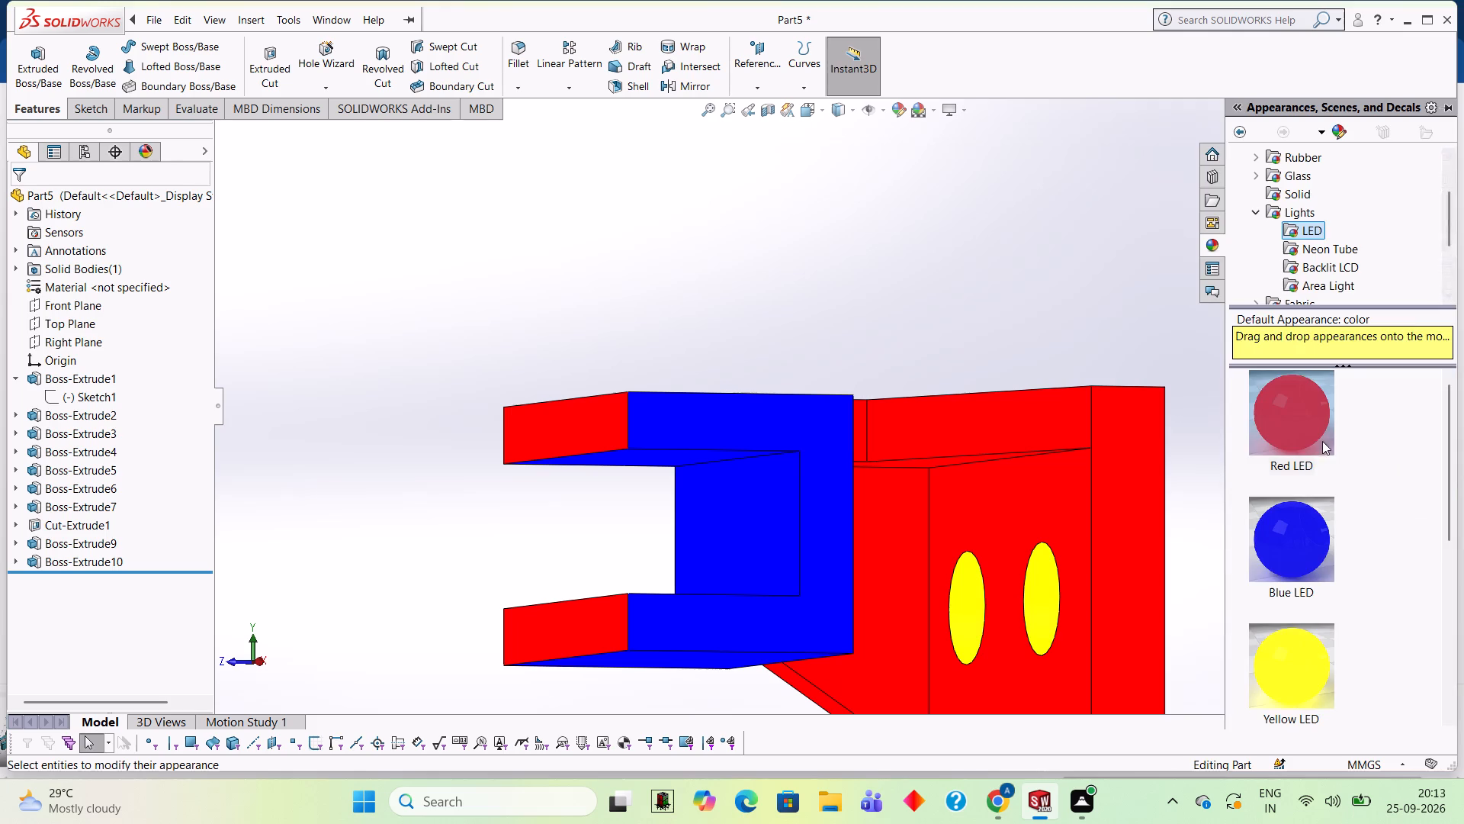
left_click_drag(1322, 441, 731, 446)
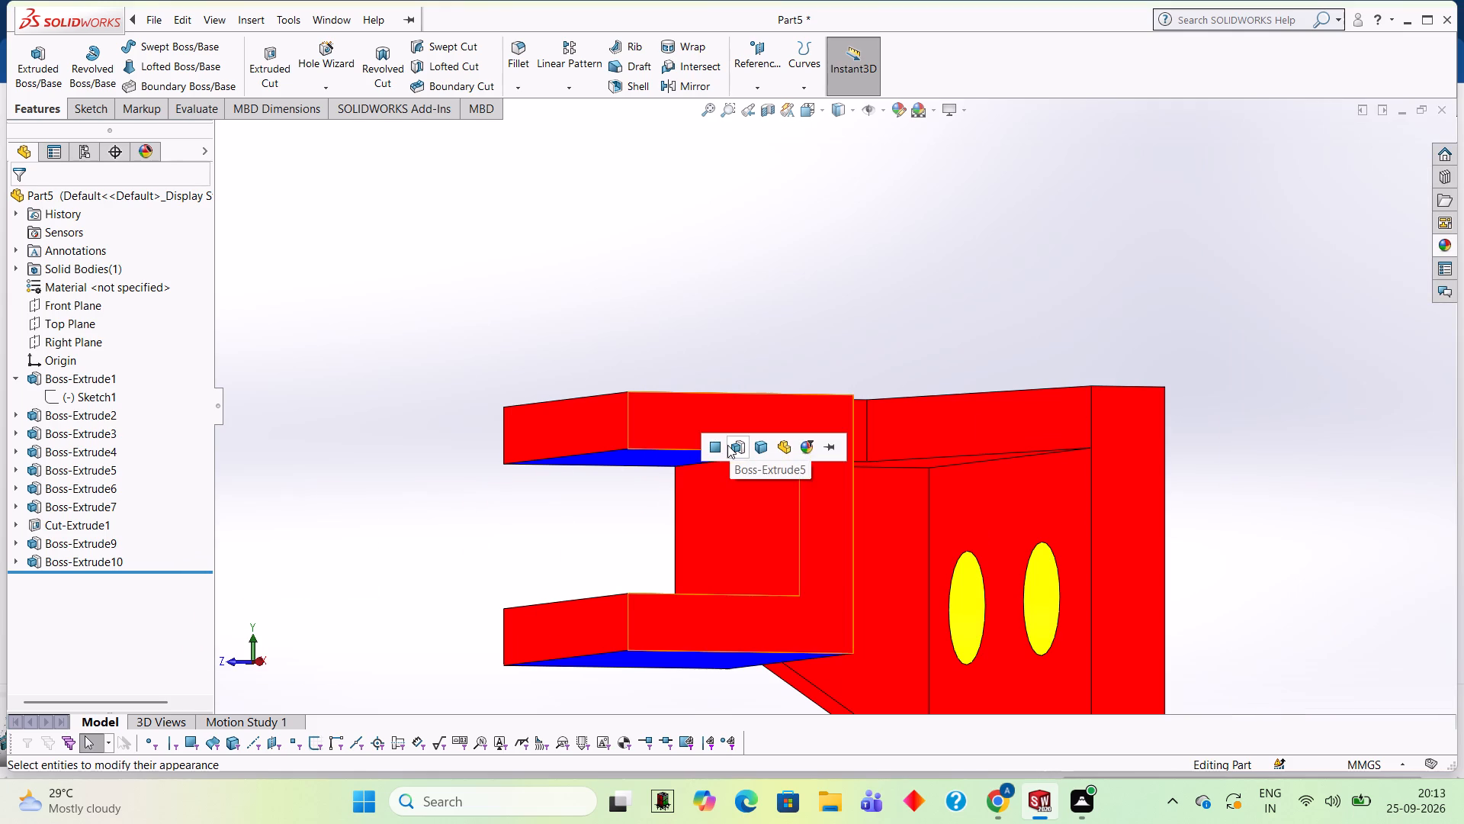
left_click(717, 443)
Apply the Red LED appearance to the channel's opposite C-shaped end face.
middle_click_drag(727, 423, 813, 262)
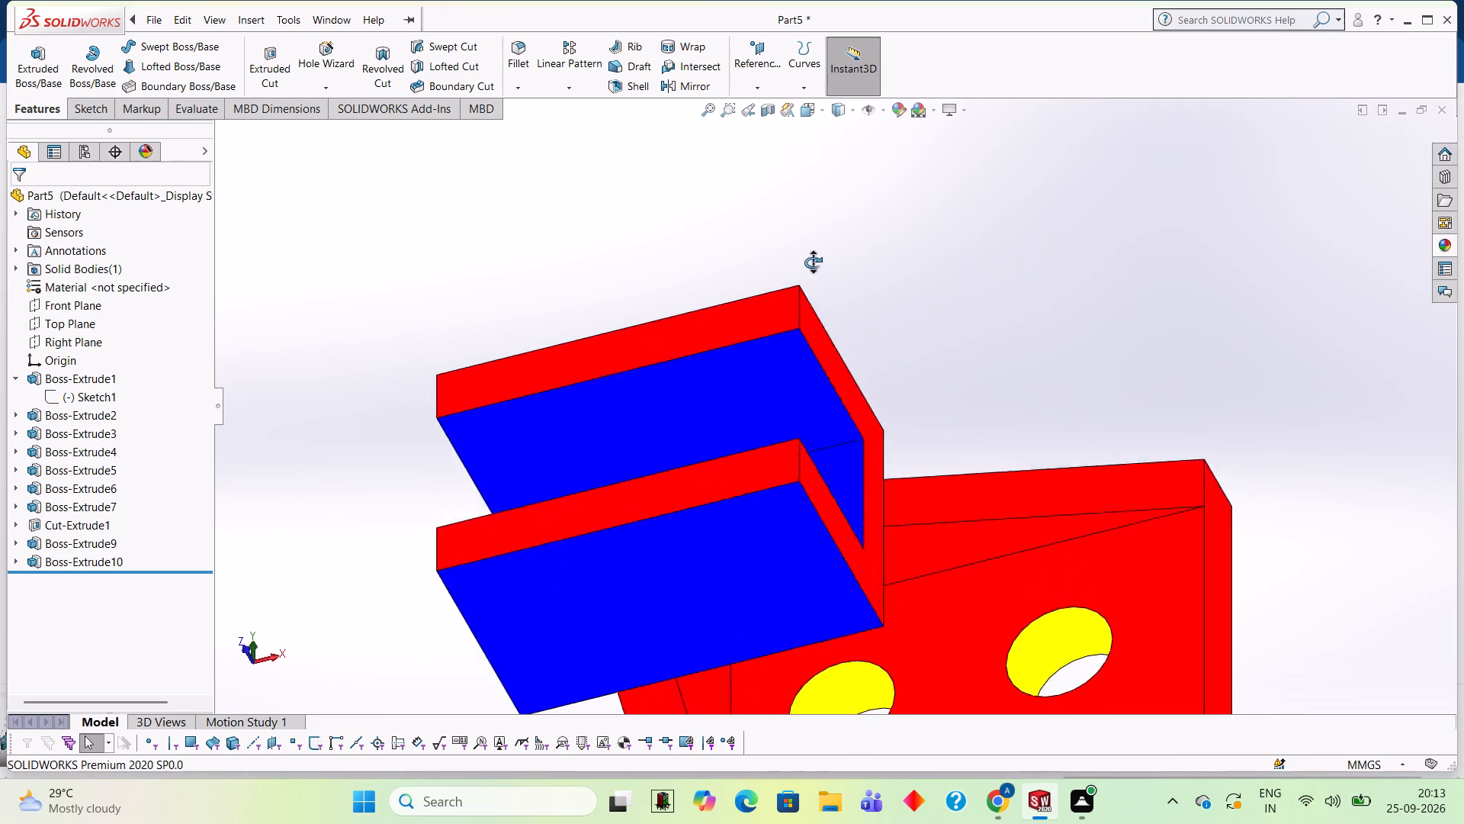
middle_click_drag(813, 262, 981, 388)
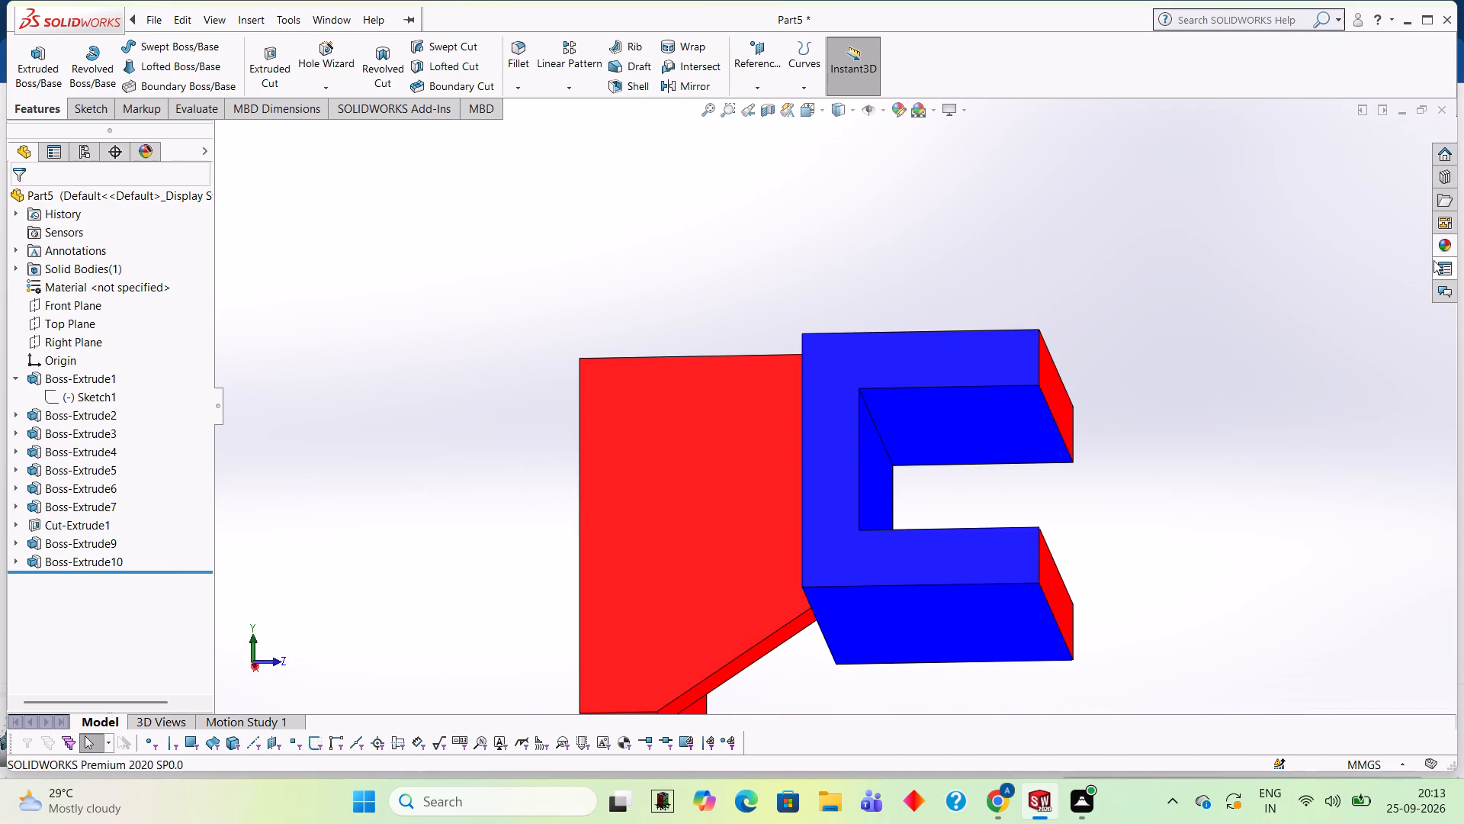
left_click(1445, 233)
left_click(1446, 244)
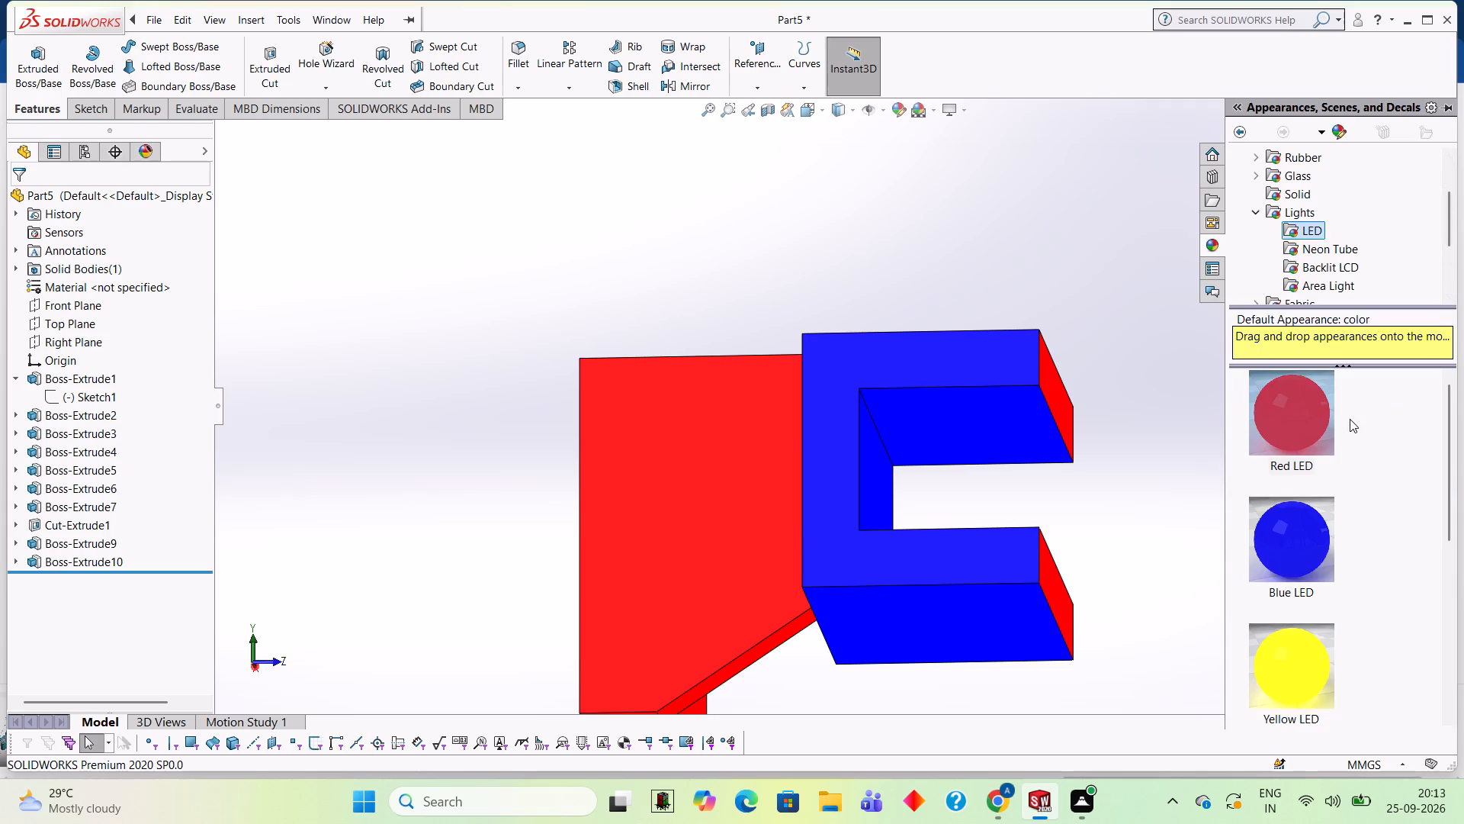
left_click_drag(1278, 396, 921, 349)
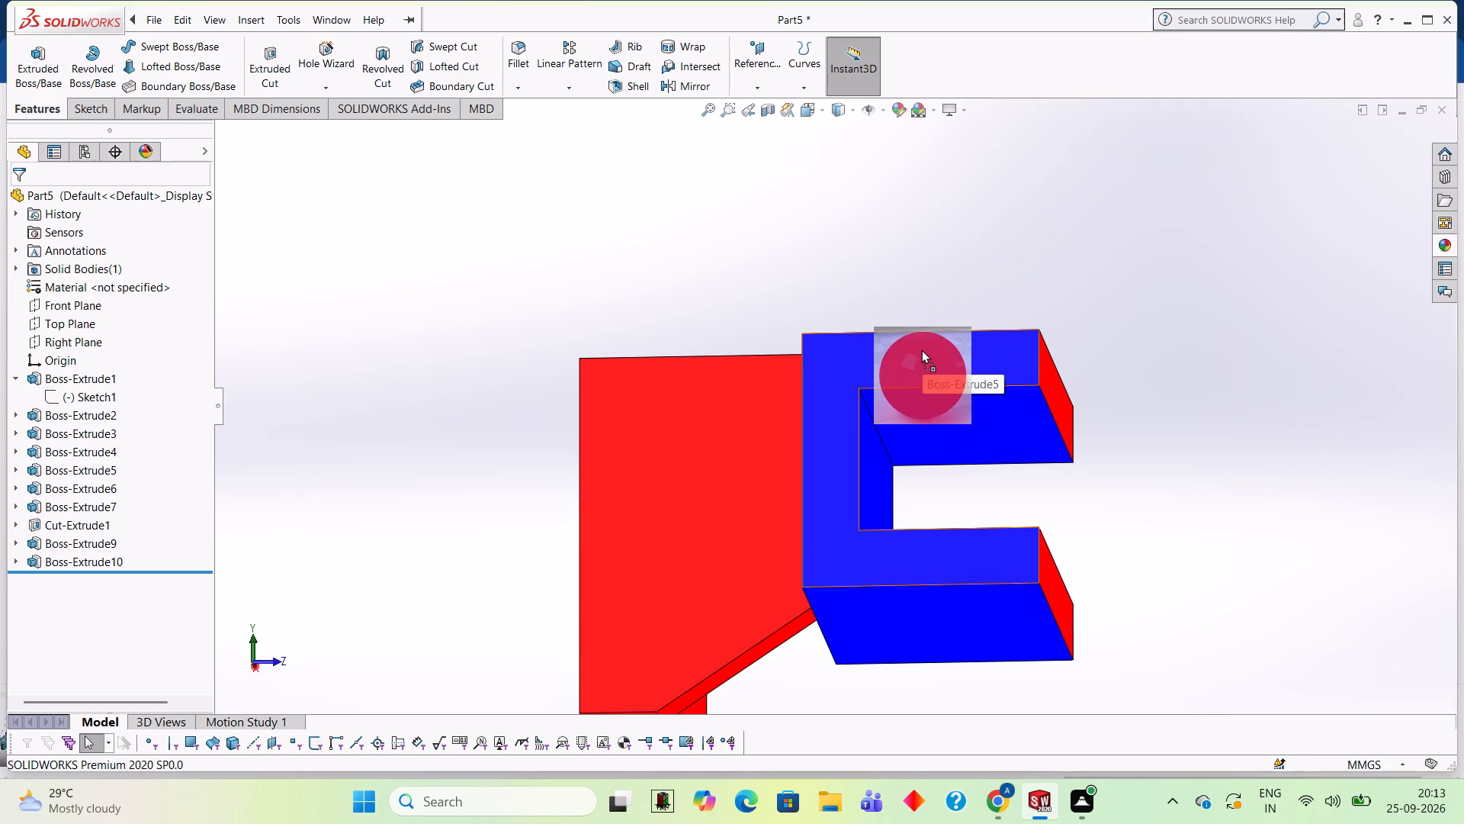
left_click_drag(921, 349, 902, 340)
left_click(902, 340)
Save the part in the Documents folder under the file name 103.
middle_click_drag(1304, 373, 1233, 347)
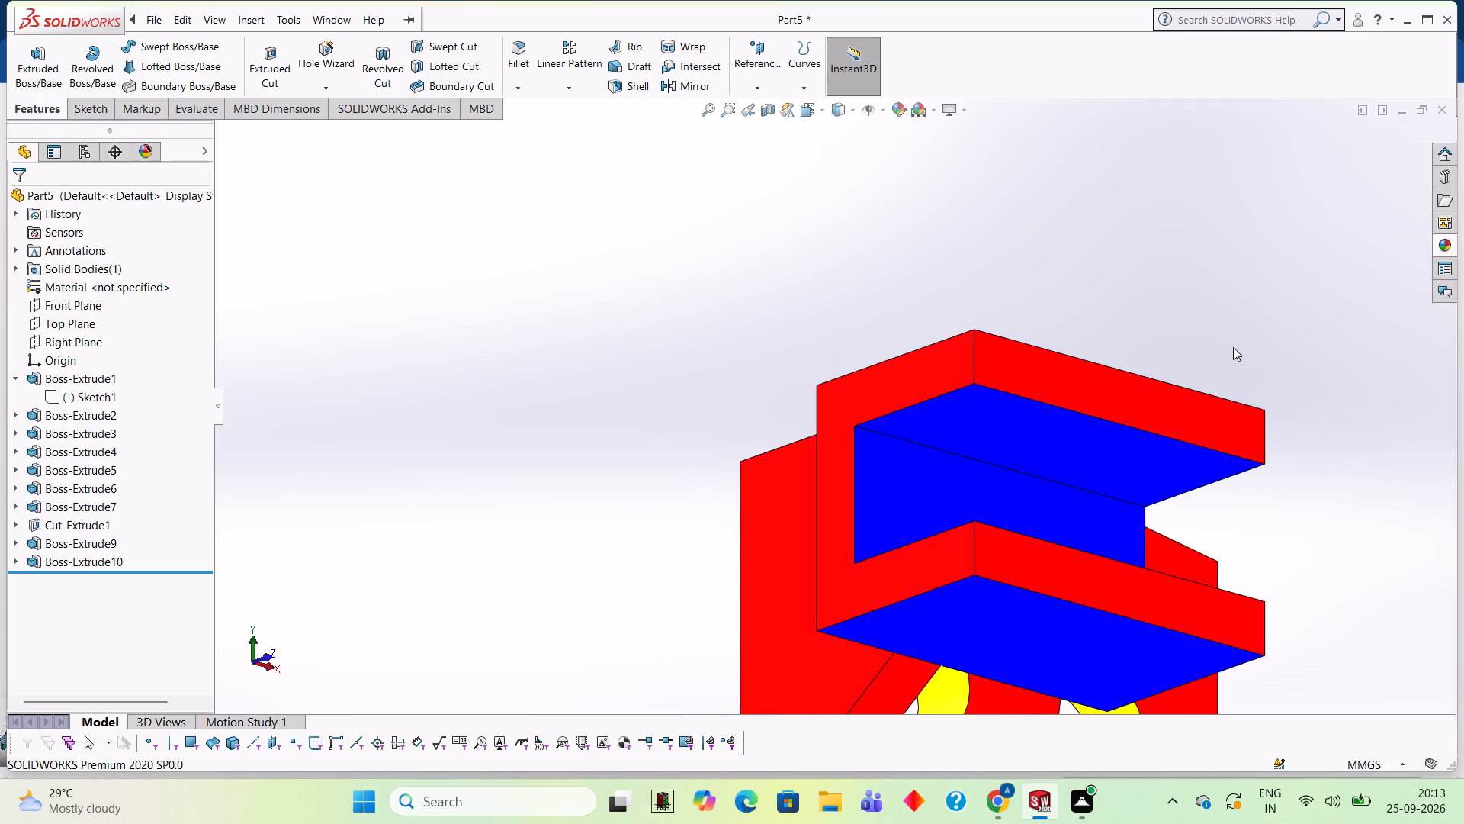
scroll(1231, 356, "up", 5)
middle_click_drag(1112, 301, 1061, 226)
middle_click_drag(1226, 571, 1212, 399)
middle_click(1199, 442)
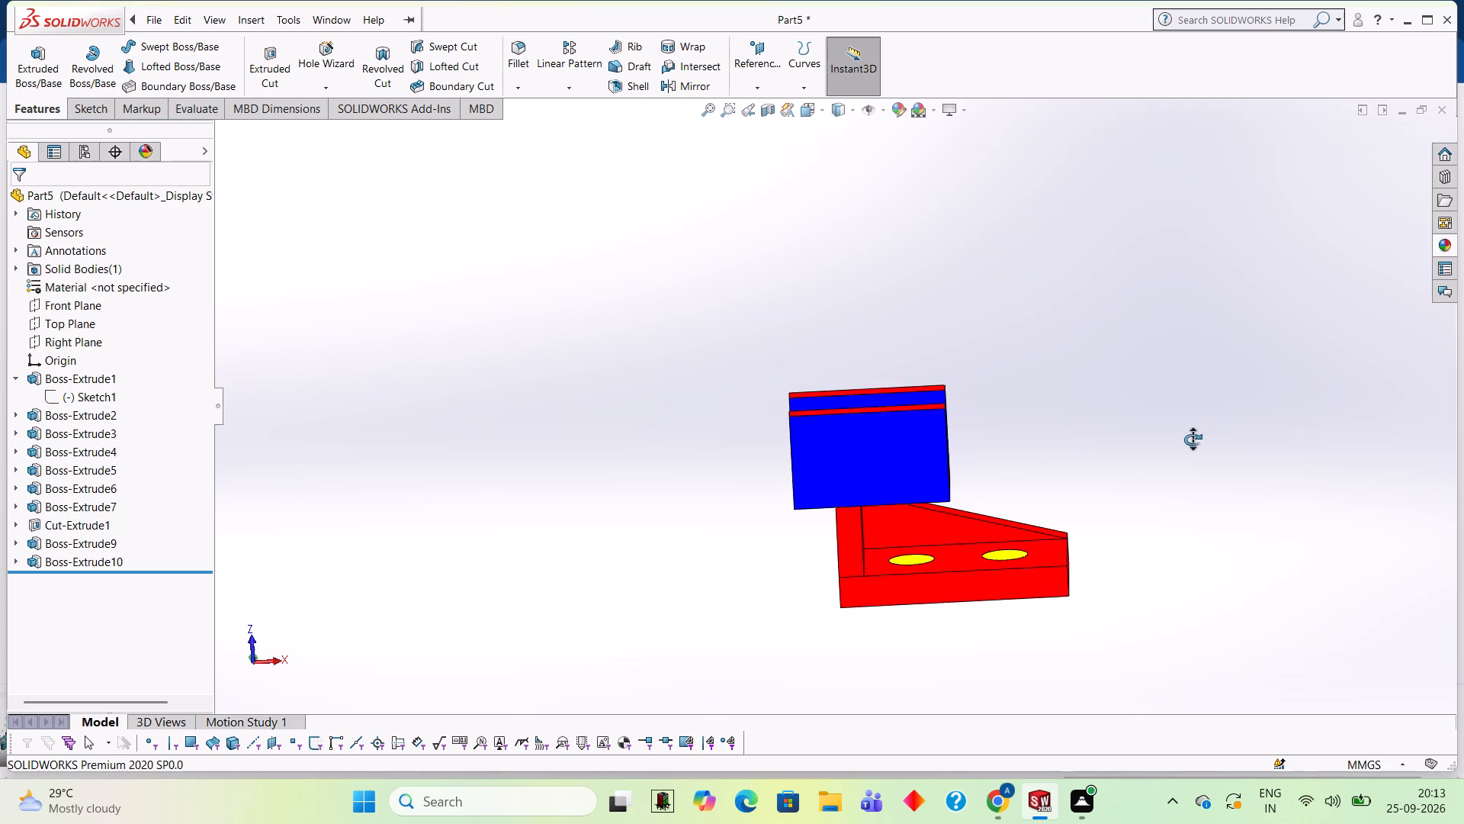
middle_click_drag(1196, 442, 1194, 443)
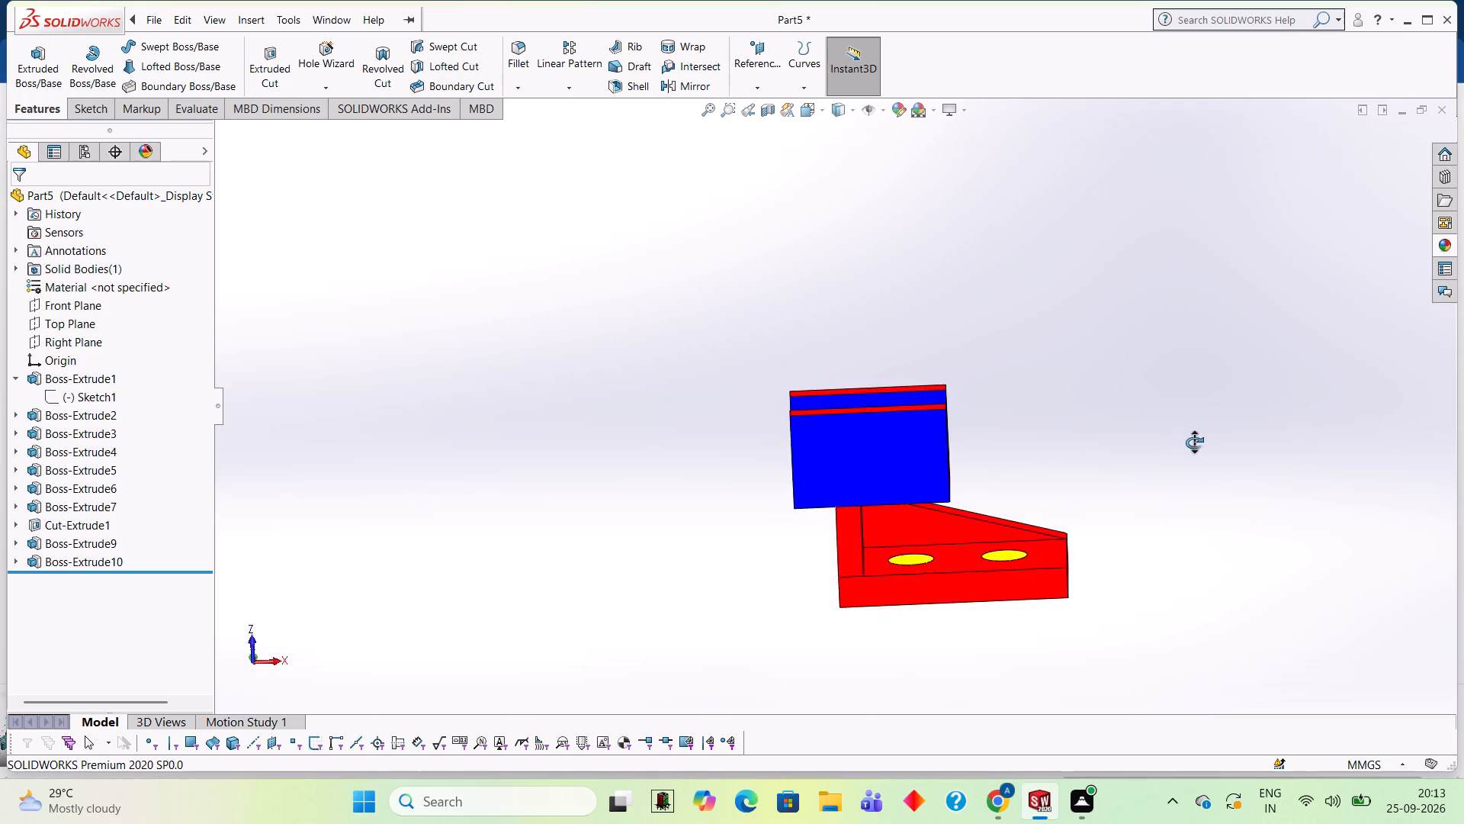
middle_click_drag(1194, 443, 1197, 431)
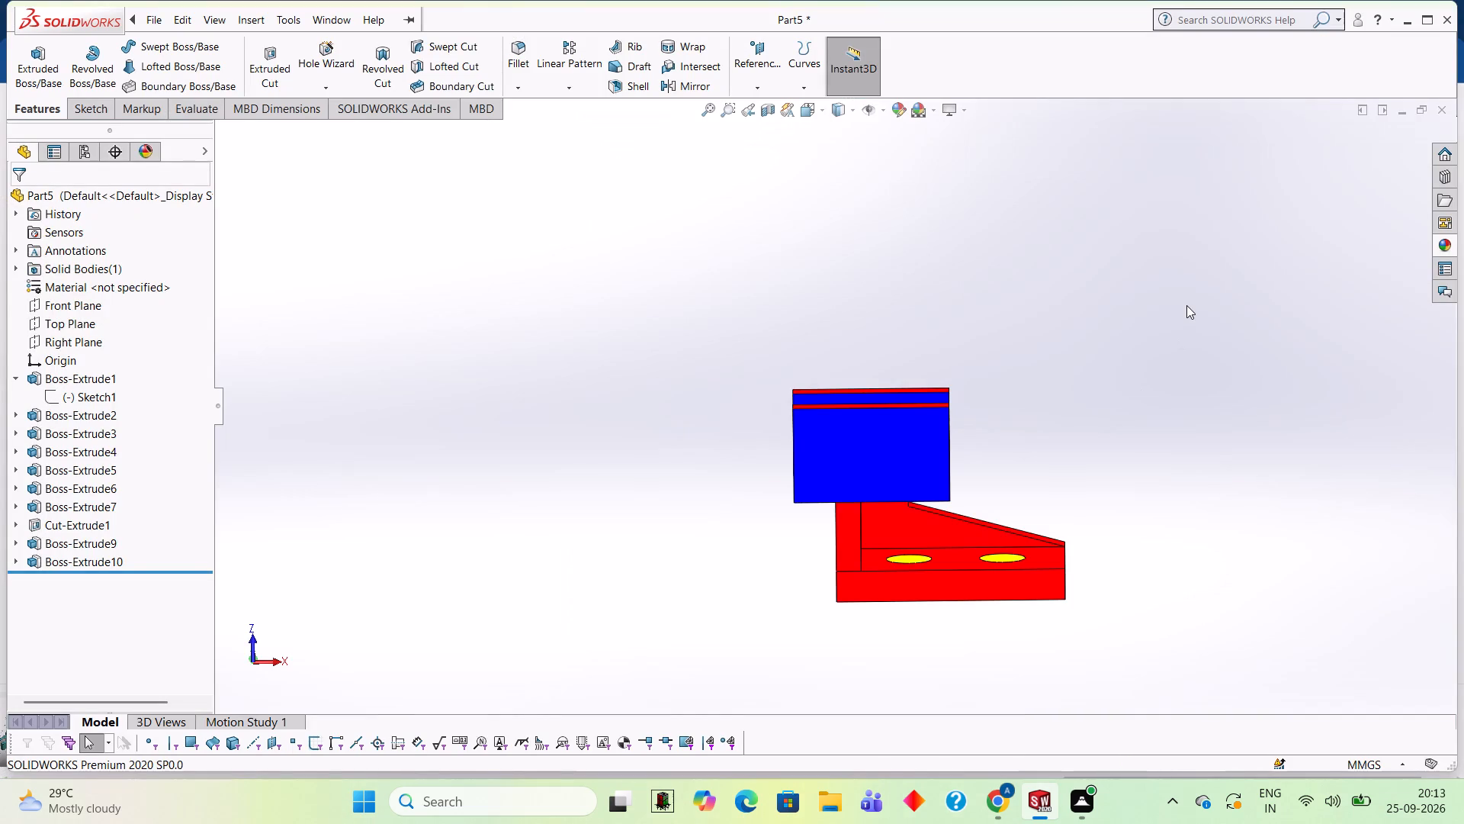
key("ctrl+s")
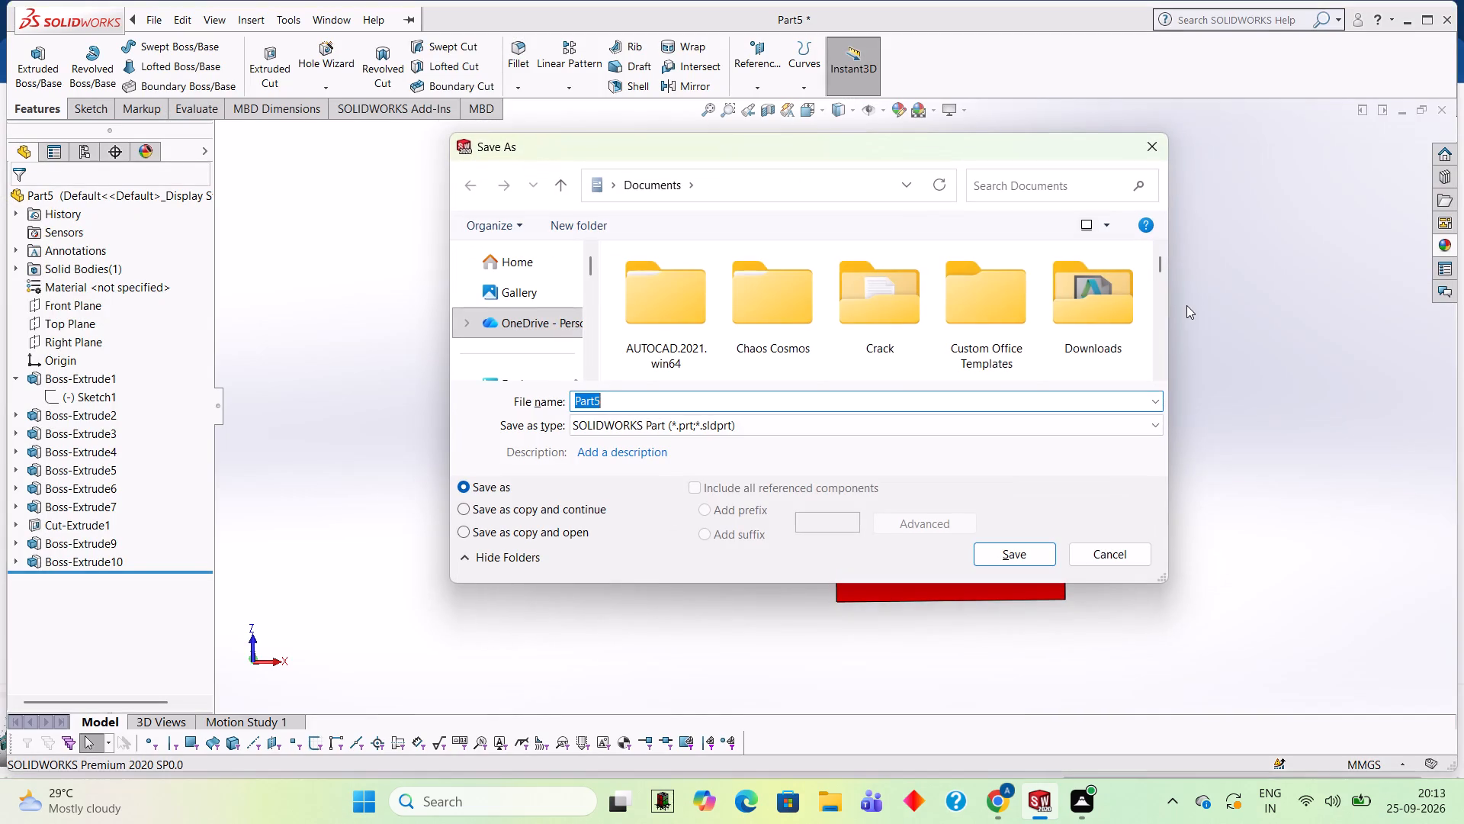
type("103")
left_click(1025, 562)
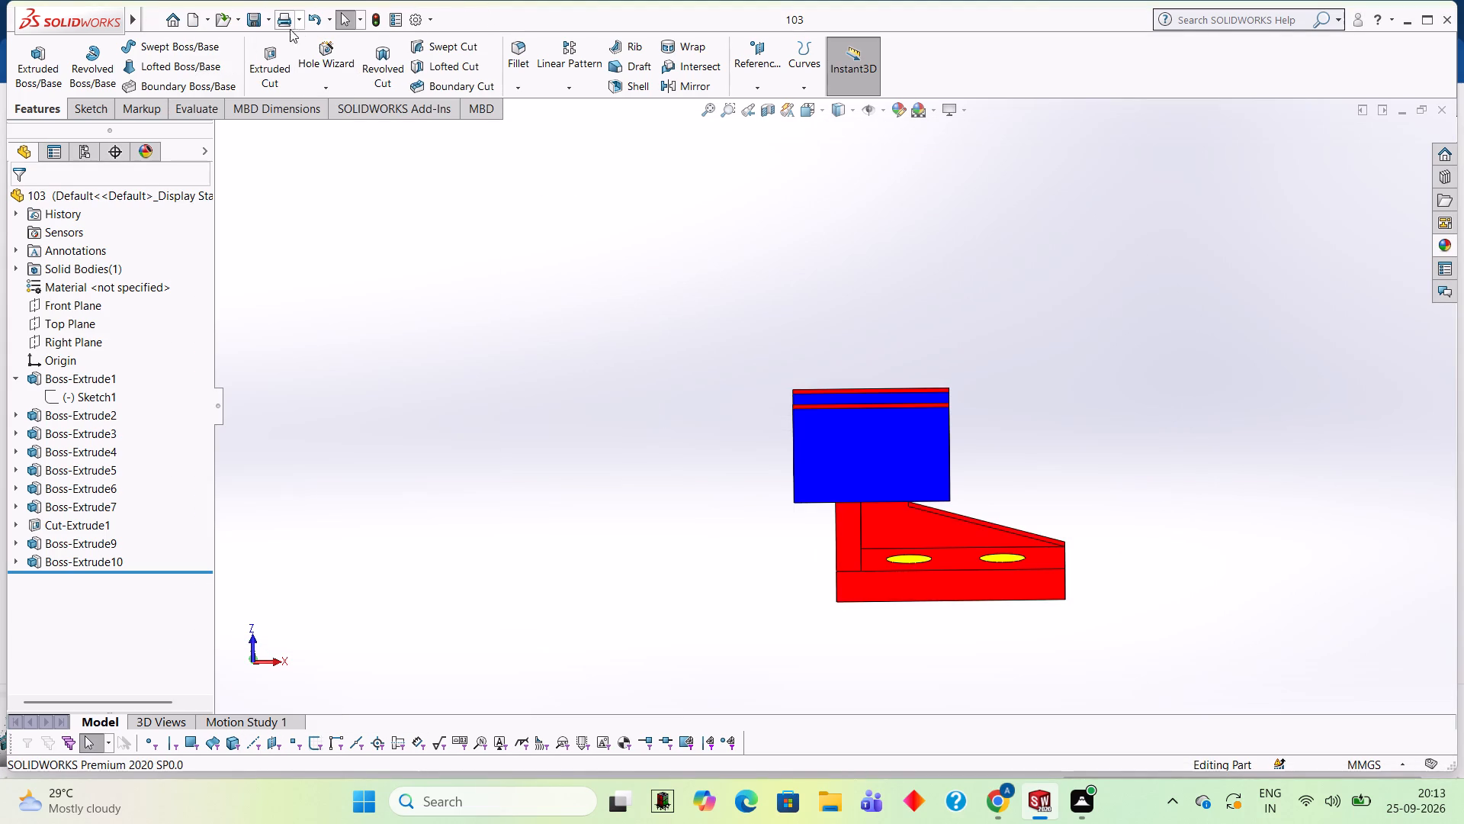
Save a PDF copy of the part as 103 in the Documents folder, using the Adobe Portable Document Format type.
left_click(265, 24)
left_click(306, 60)
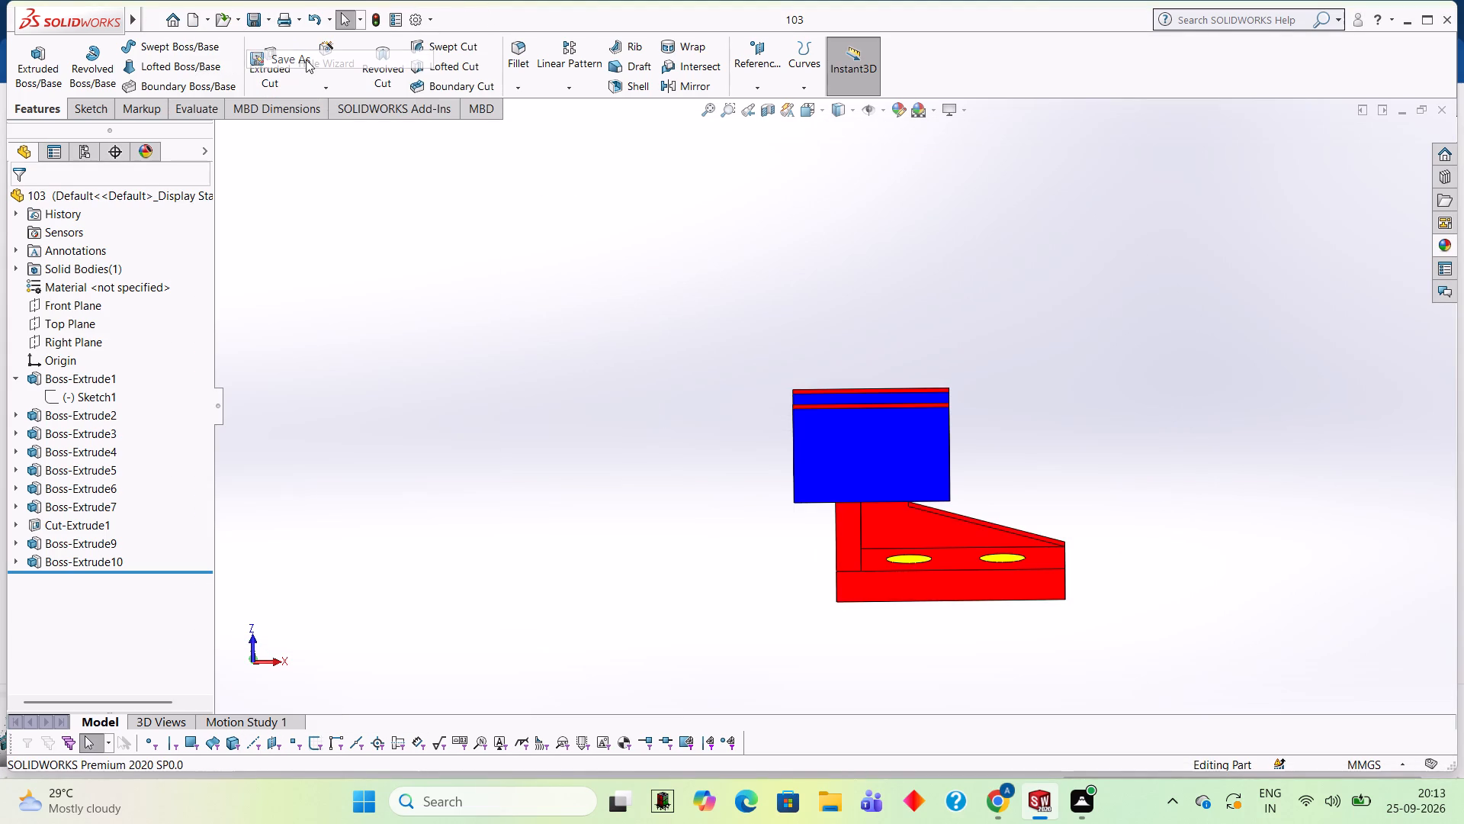
left_click(807, 438)
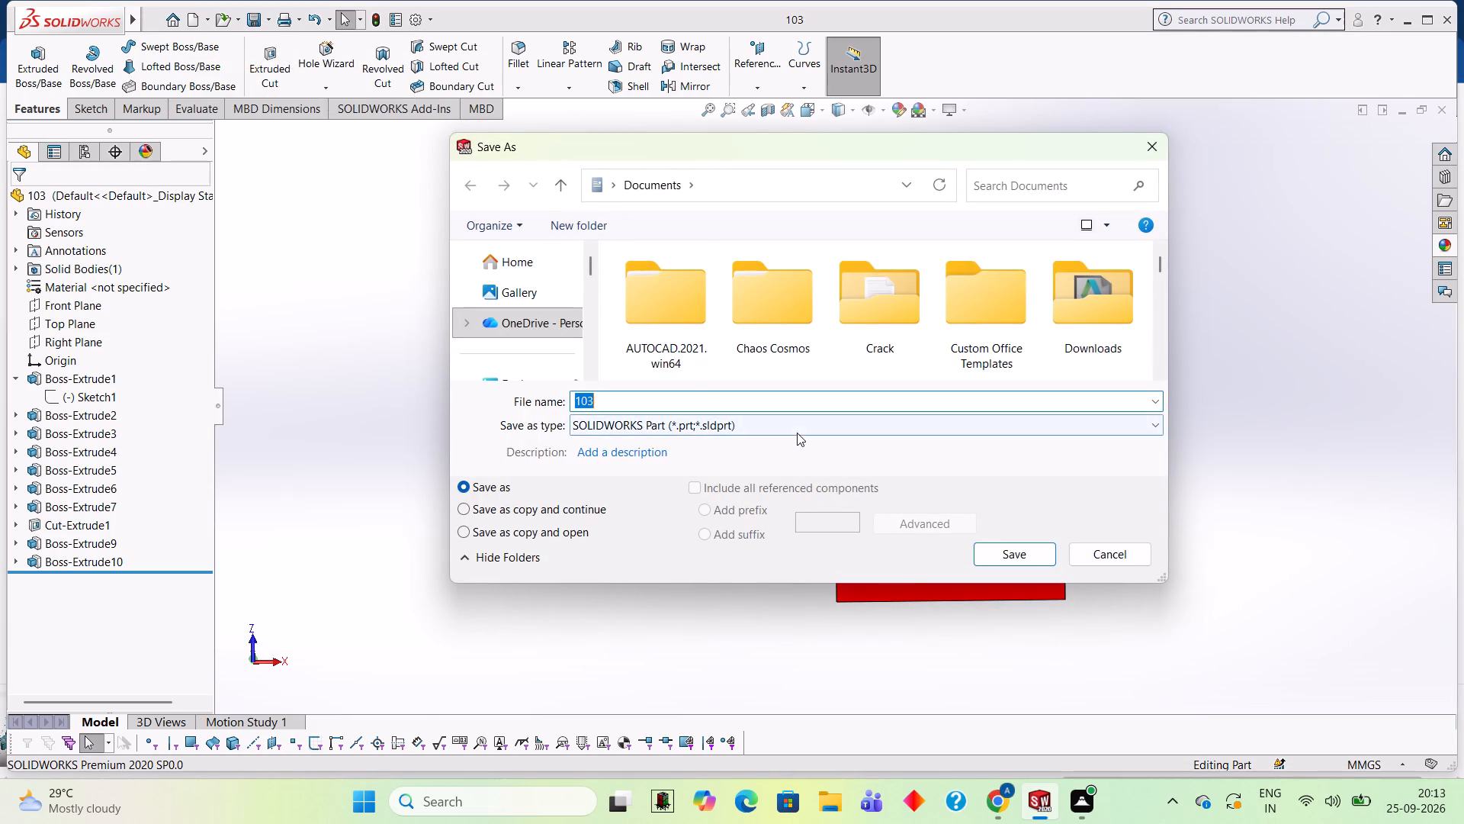
left_click(795, 425)
left_click(599, 120)
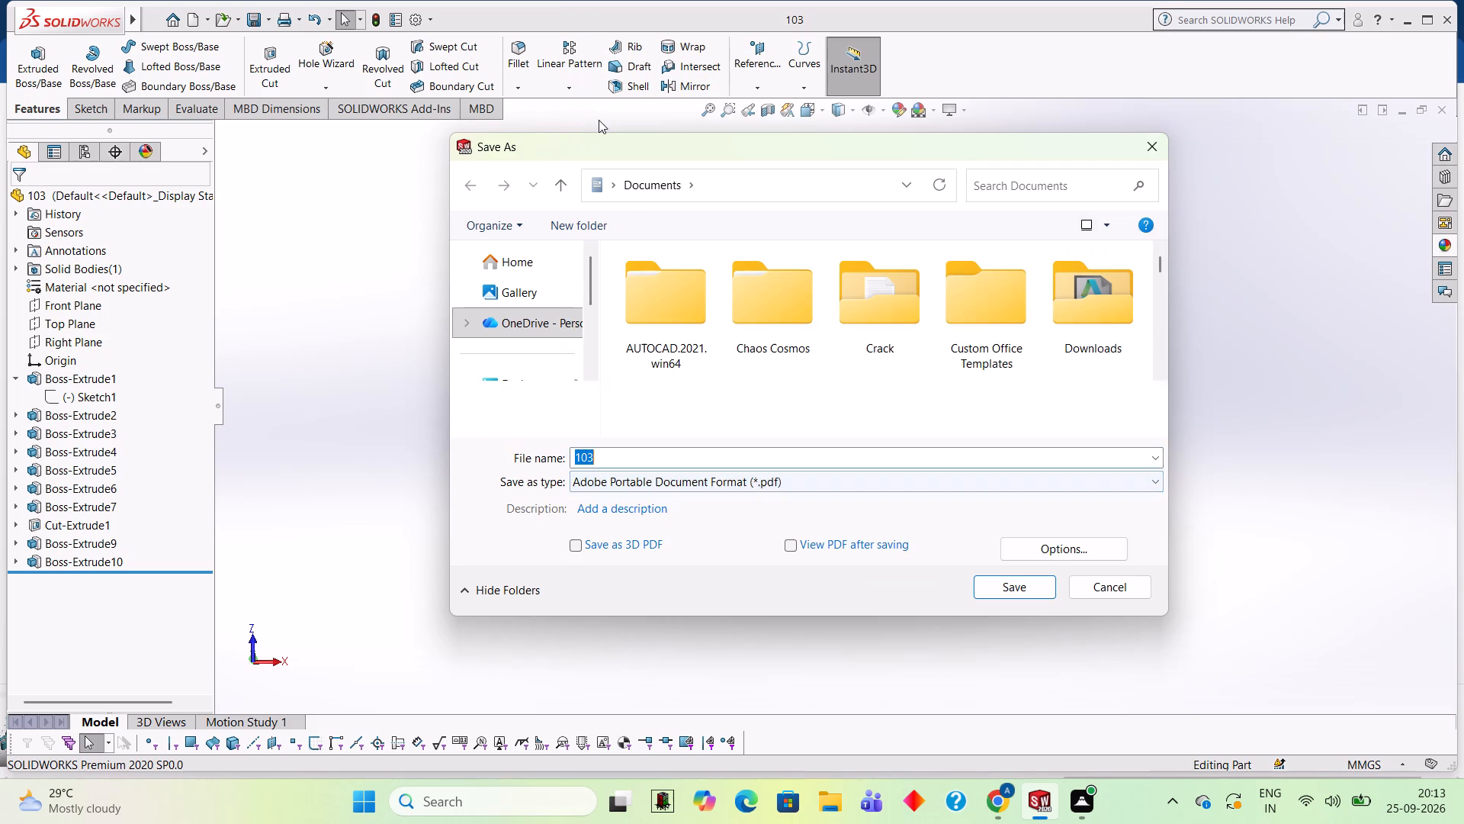
left_click(1029, 590)
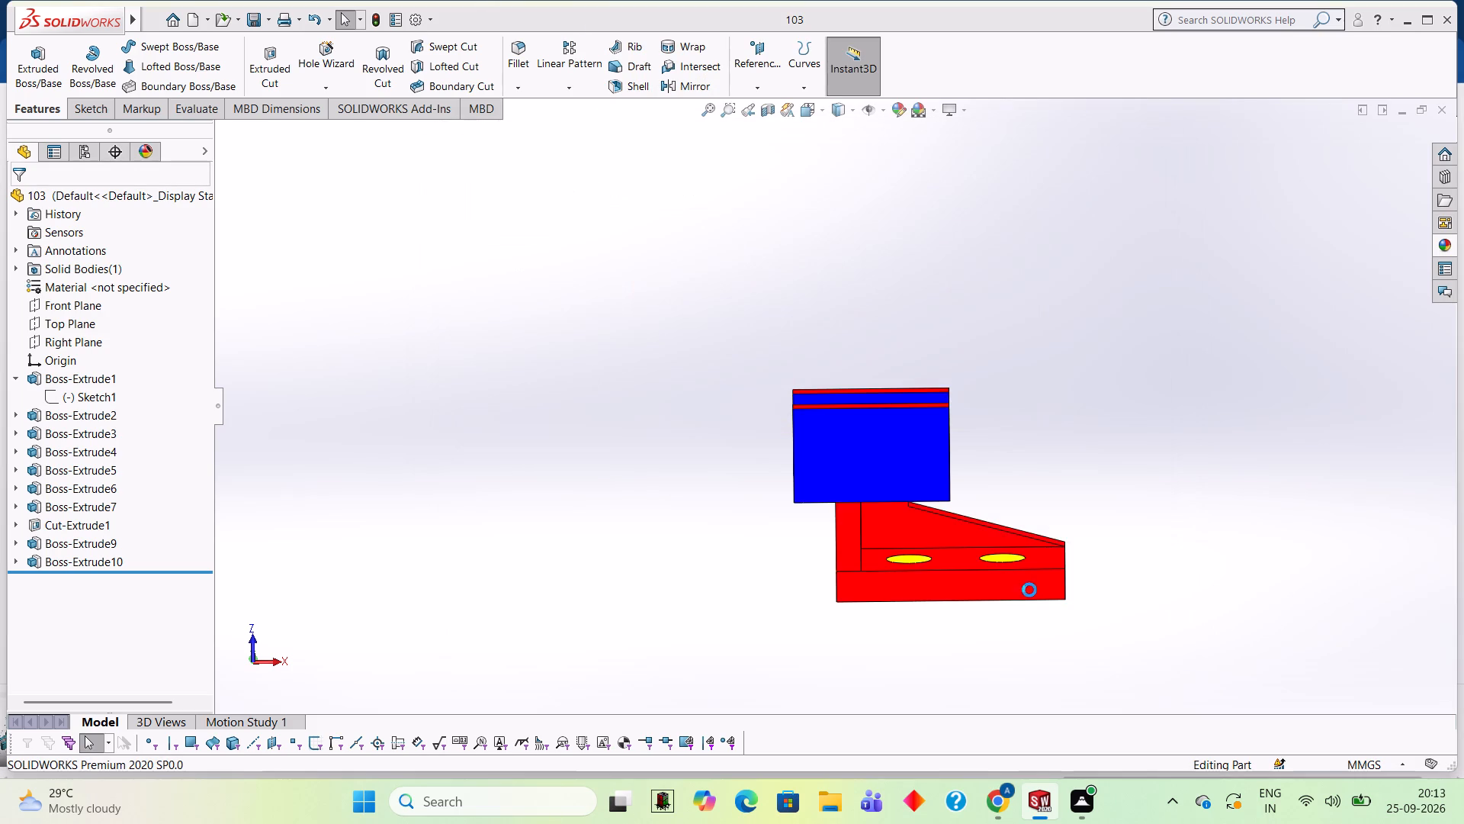